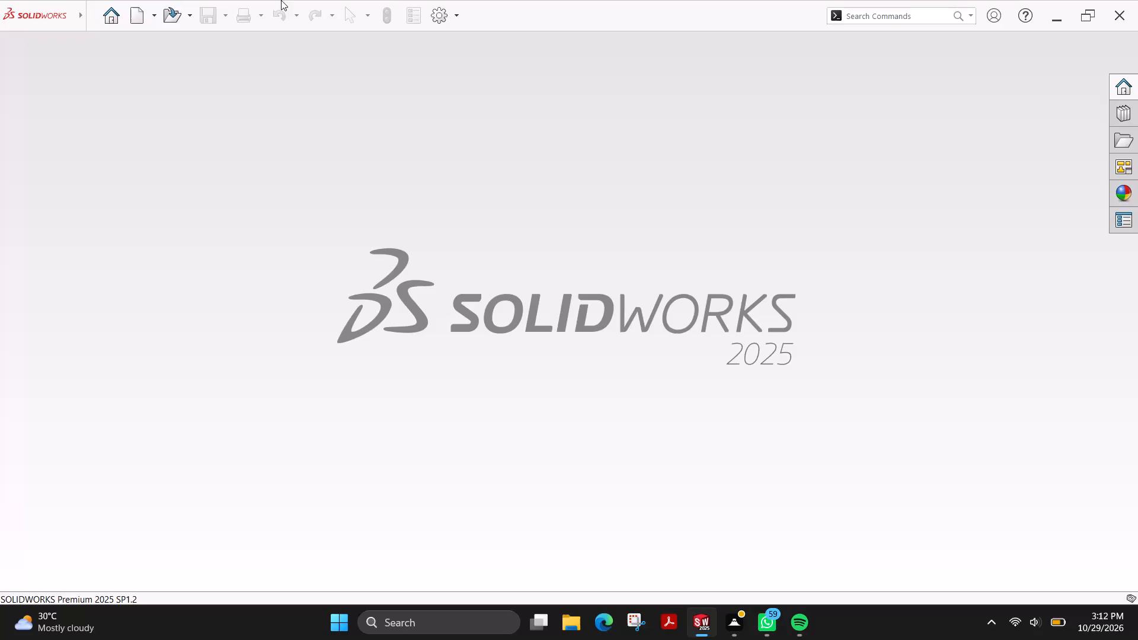
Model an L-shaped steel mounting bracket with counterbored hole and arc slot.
Create a new part document.
{"action": "left_click", "coordinate": [140, 12]}
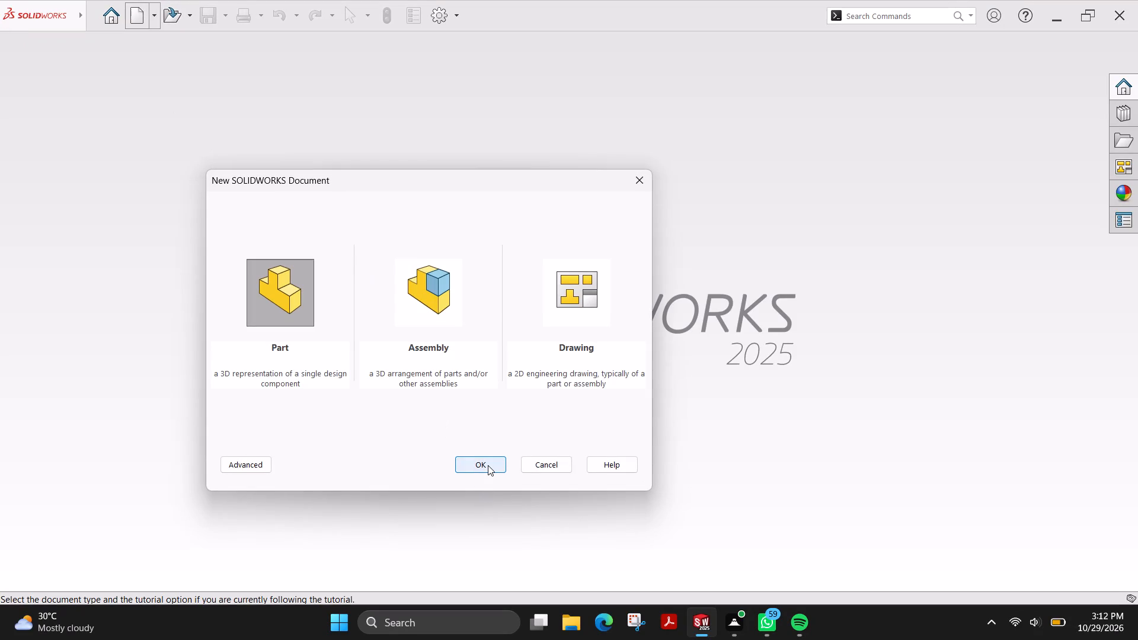
{"action": "left_click", "coordinate": [488, 465]}
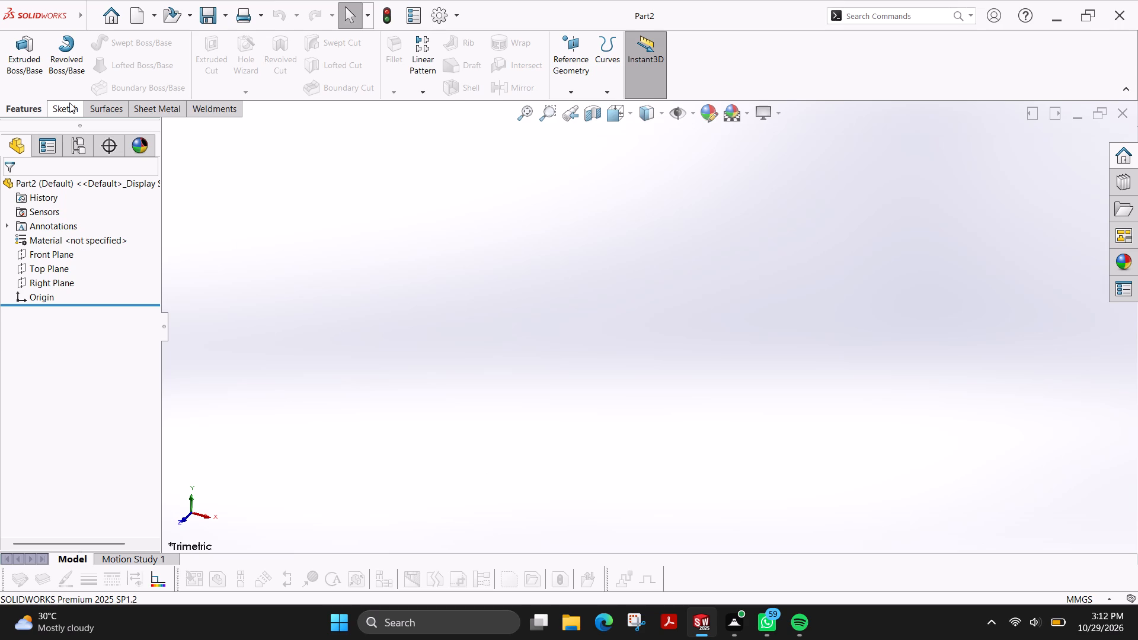
Start a sketch on the Top Plane and draw a vertical line about 102 mm long passing through the origin.
{"action": "left_click", "coordinate": [17, 42]}
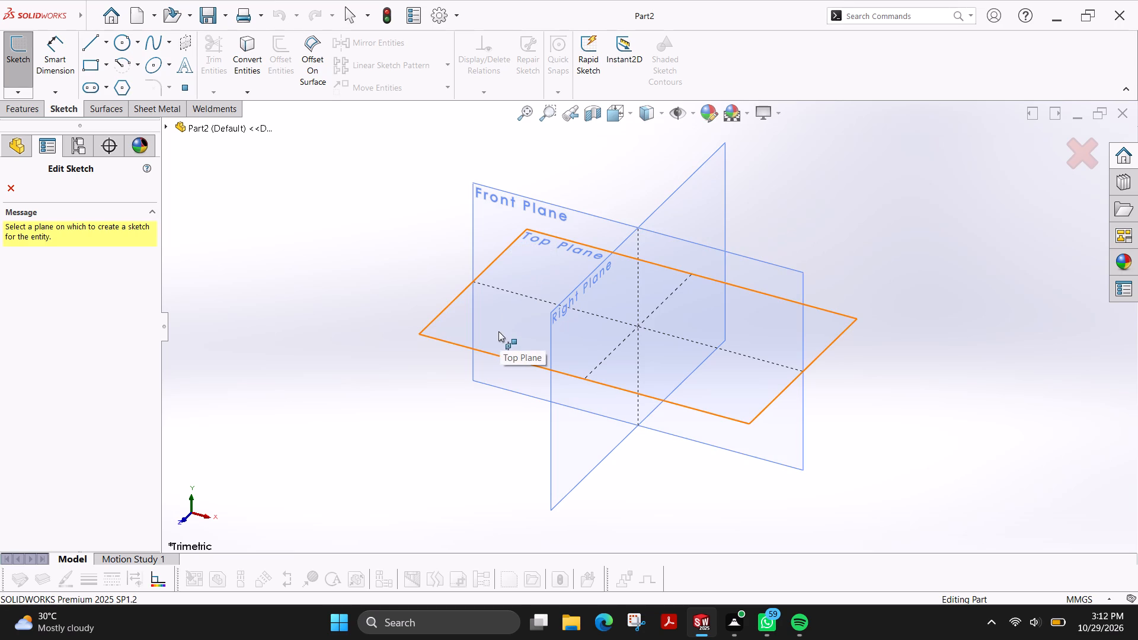
{"action": "left_click", "coordinate": [92, 41]}
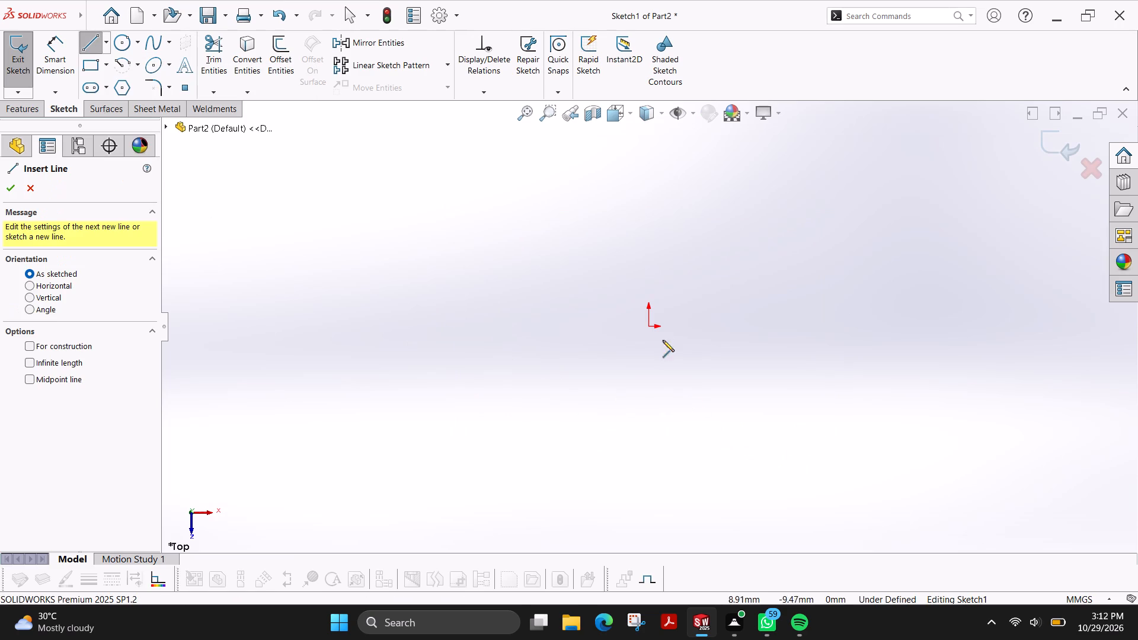
{"action": "left_click", "coordinate": [647, 213]}
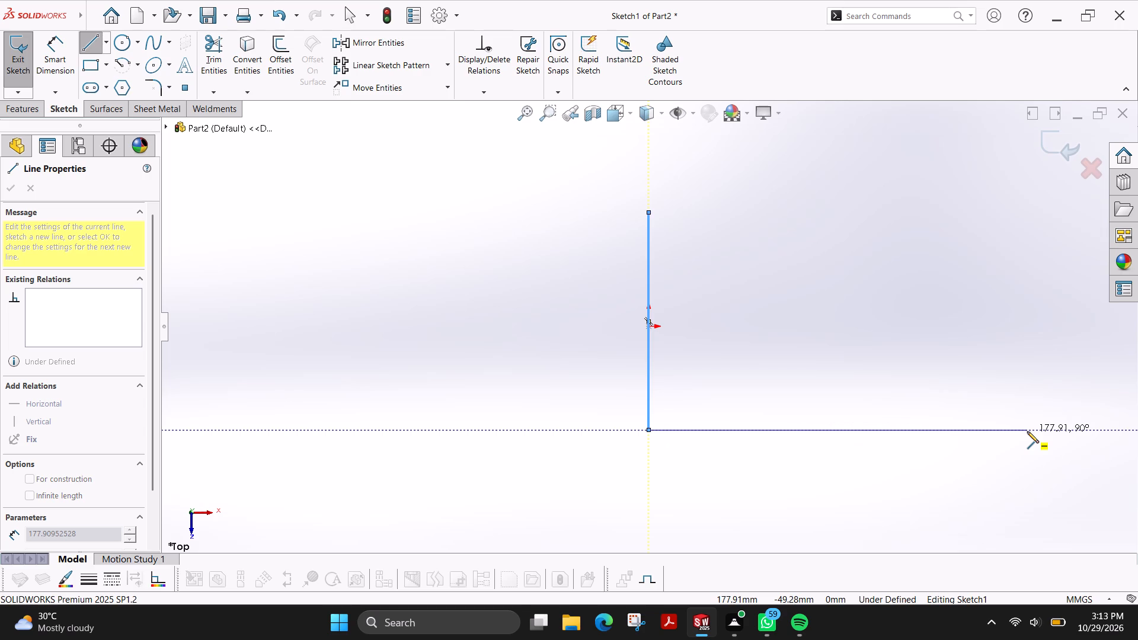
{"action": "key", "text": "Escape"}
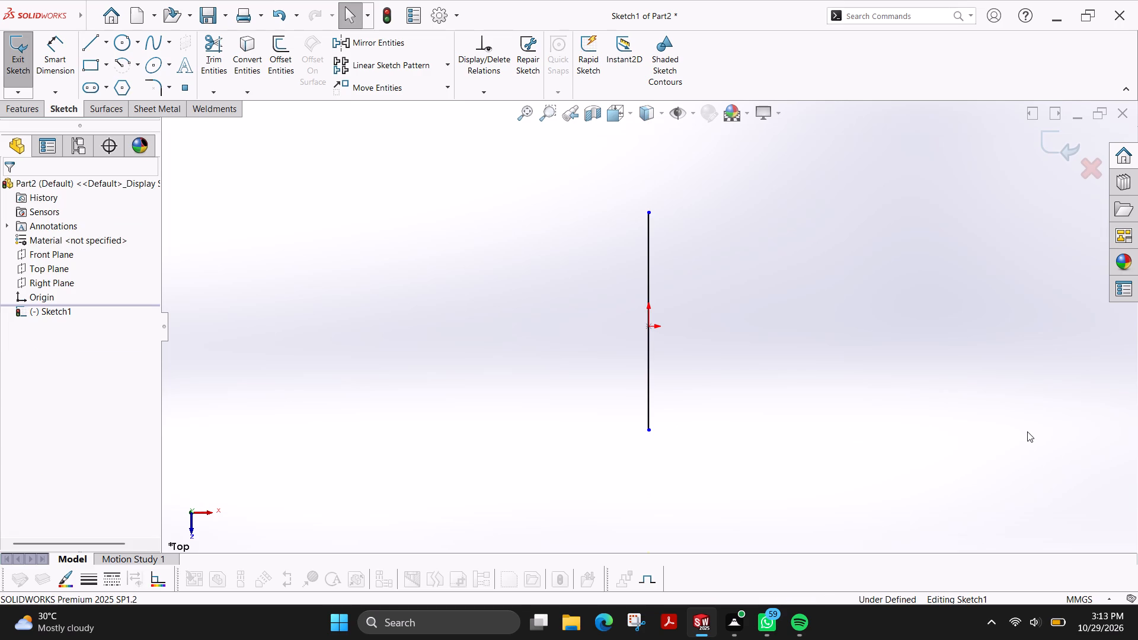
Sketch three concentric circles with radii of about 7.8, 13.4 and 42.3 mm, centred about 95.5 mm horizontally right of the origin.
{"action": "left_click", "coordinate": [122, 43]}
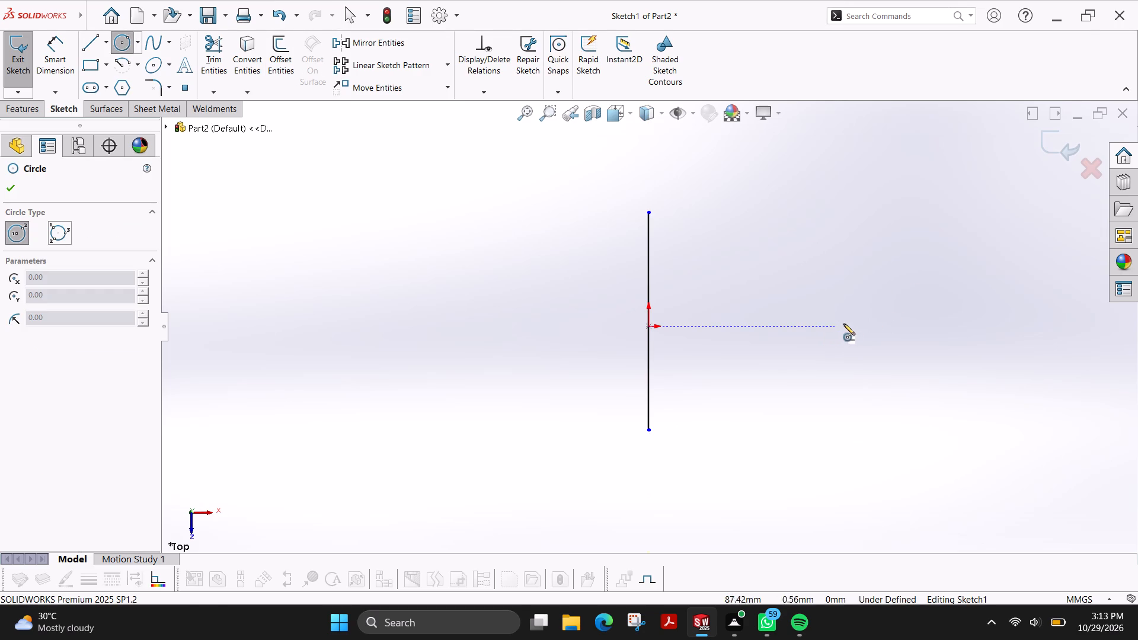
{"action": "left_click", "coordinate": [852, 324]}
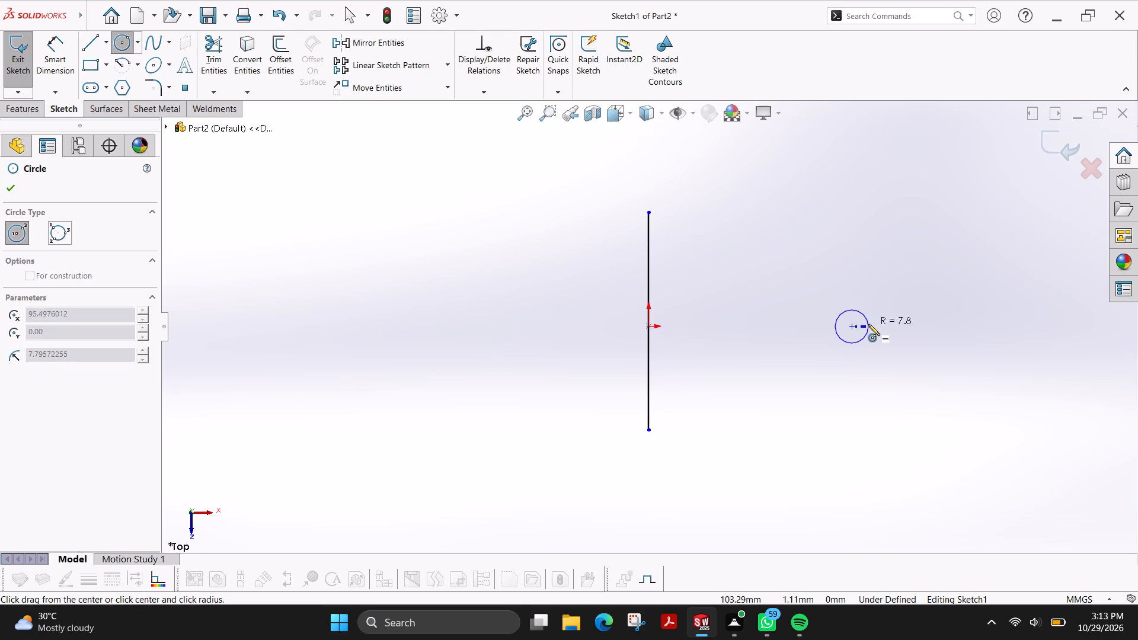
{"action": "left_click", "coordinate": [868, 324]}
{"action": "left_click", "coordinate": [852, 328]}
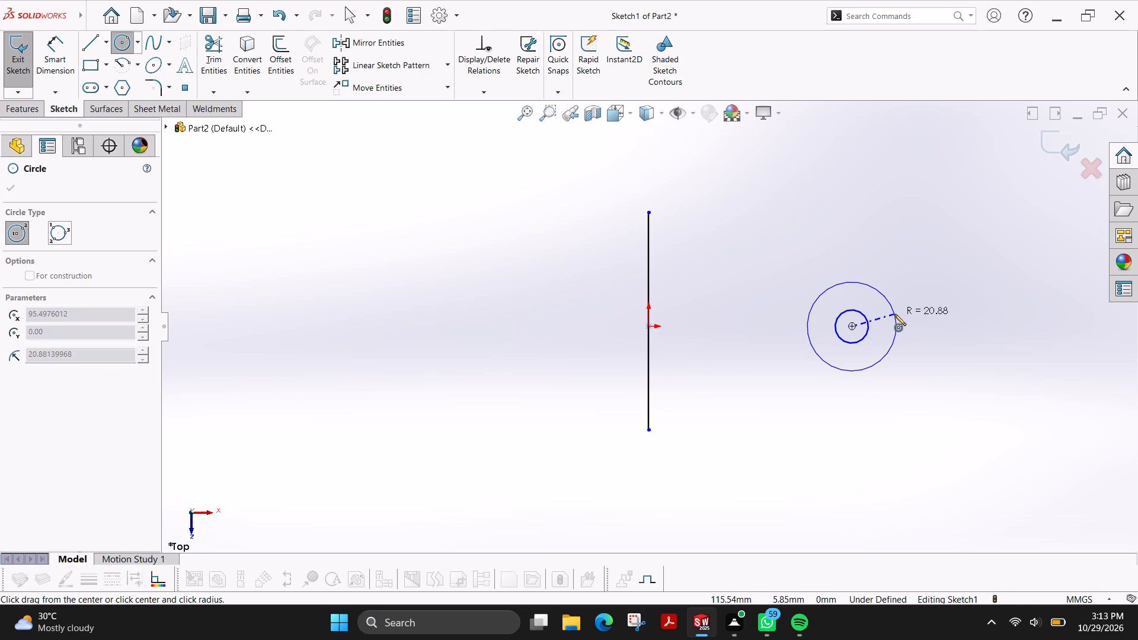
{"action": "left_click", "coordinate": [880, 320]}
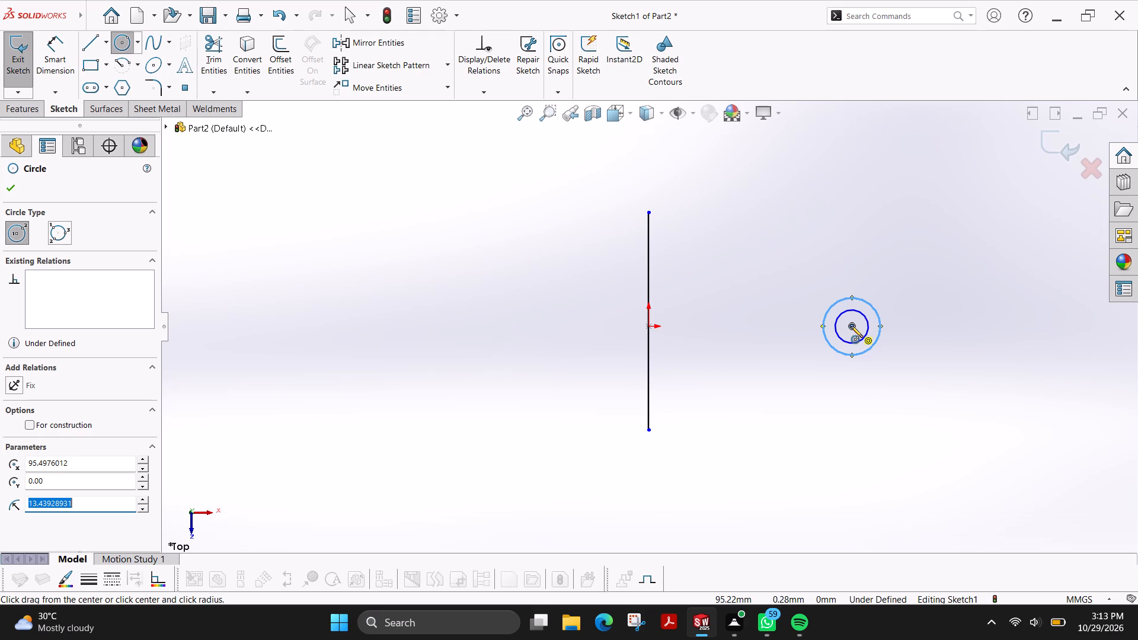
{"action": "left_click", "coordinate": [851, 326]}
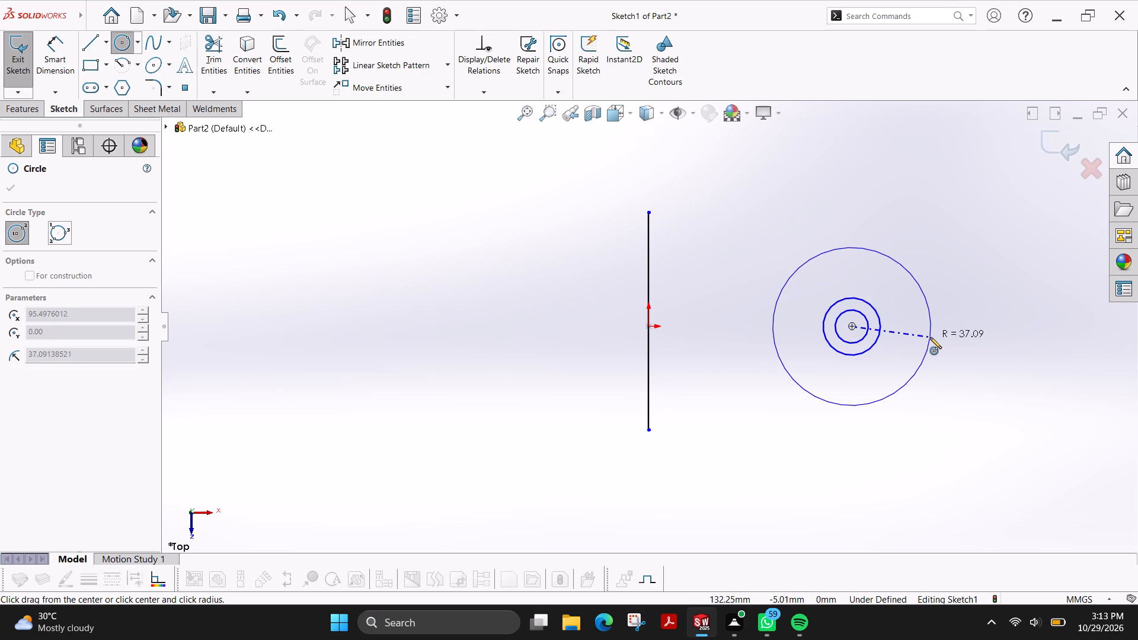
{"action": "left_click", "coordinate": [942, 327]}
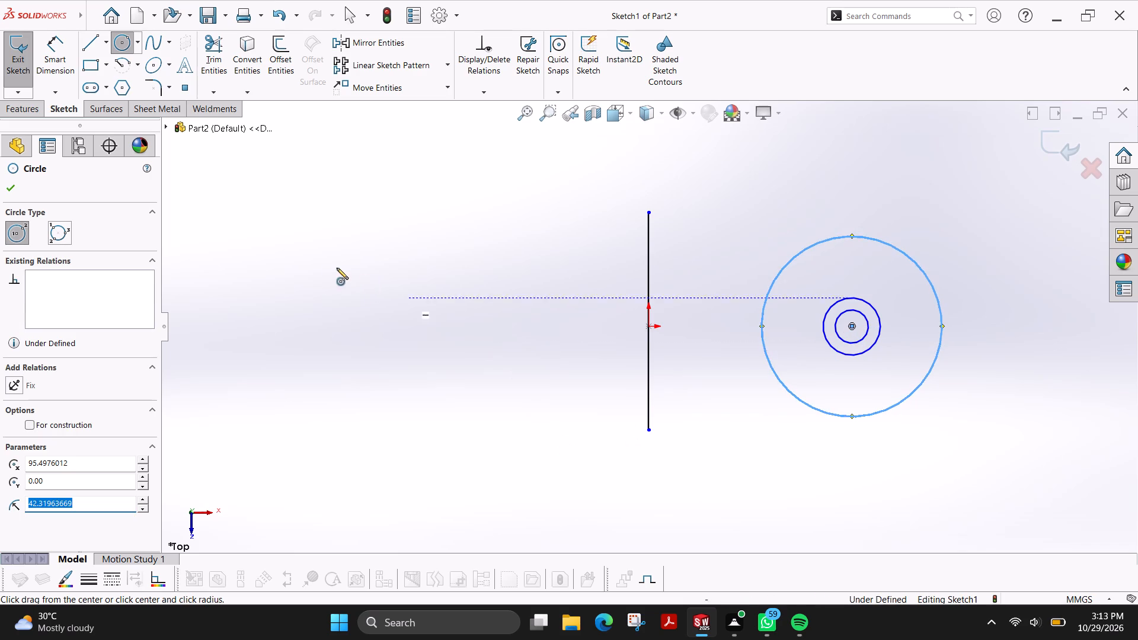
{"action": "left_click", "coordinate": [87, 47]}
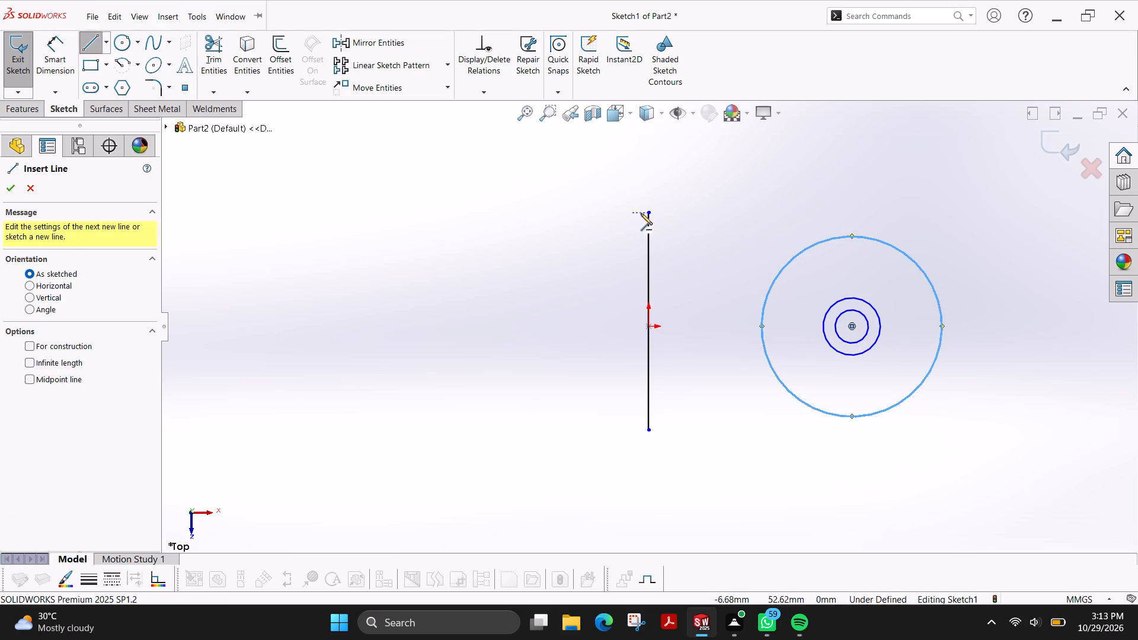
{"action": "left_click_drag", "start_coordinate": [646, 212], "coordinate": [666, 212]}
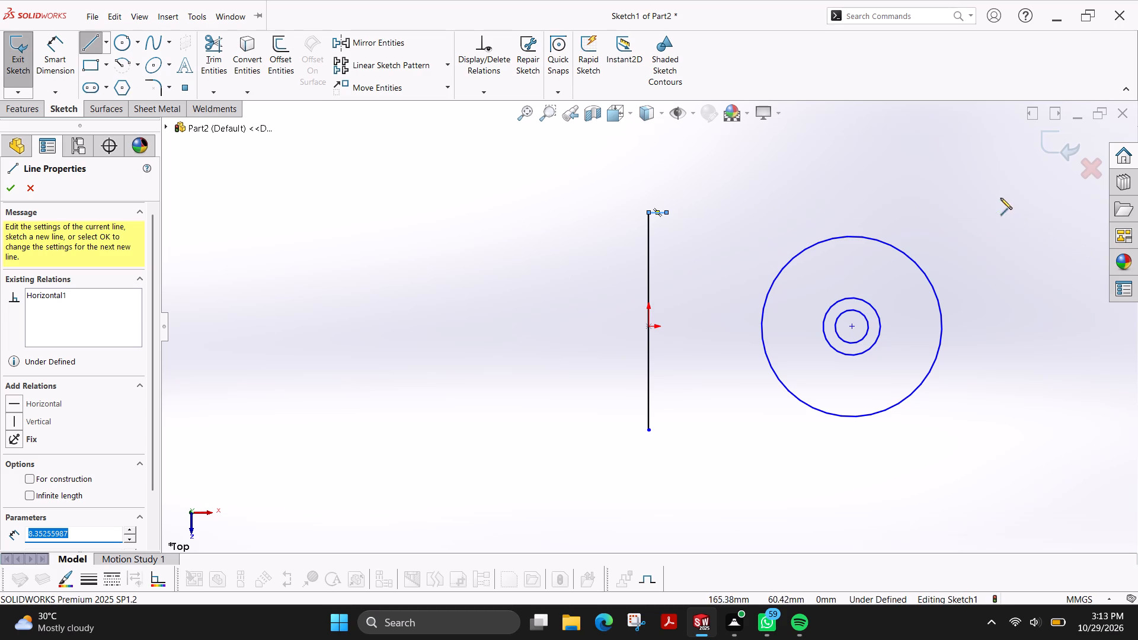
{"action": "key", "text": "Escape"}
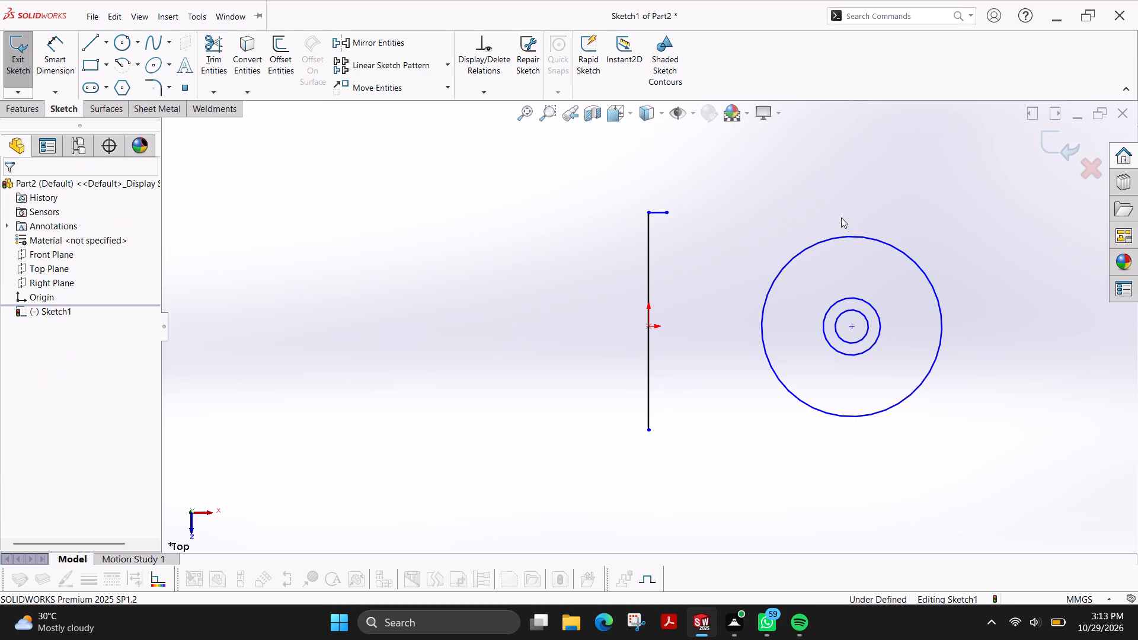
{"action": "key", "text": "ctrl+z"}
Draw three lines from the vertical line's upper end to its lower end, closing a rectangle about 185 mm wide around the circles.
{"action": "left_click", "coordinate": [94, 35]}
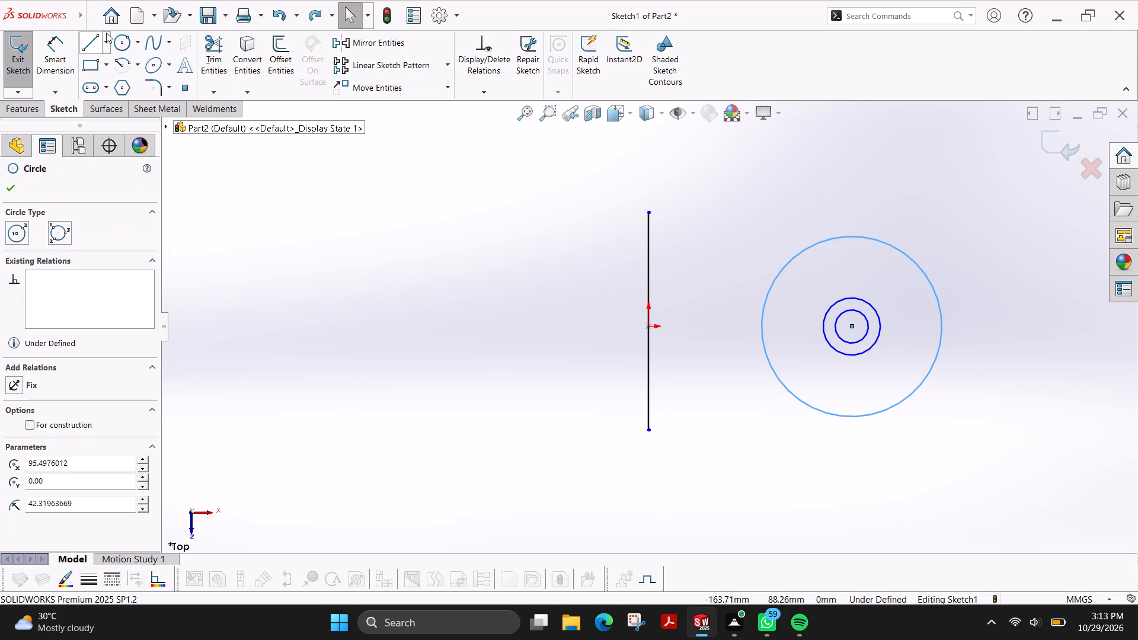
{"action": "left_click", "coordinate": [648, 211]}
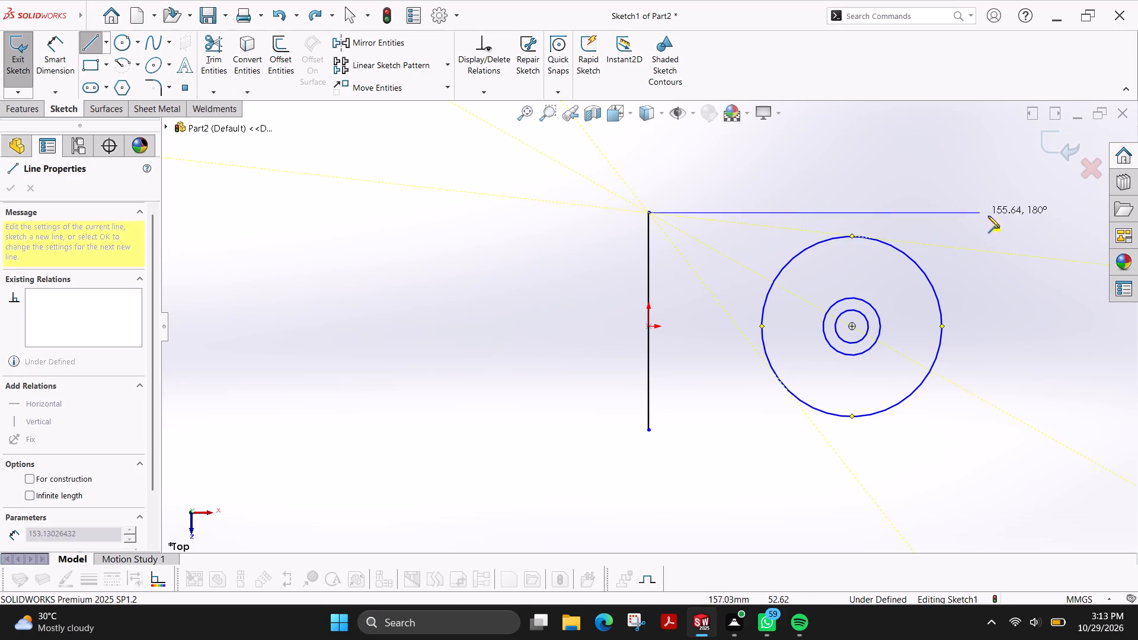
{"action": "left_click", "coordinate": [1042, 212]}
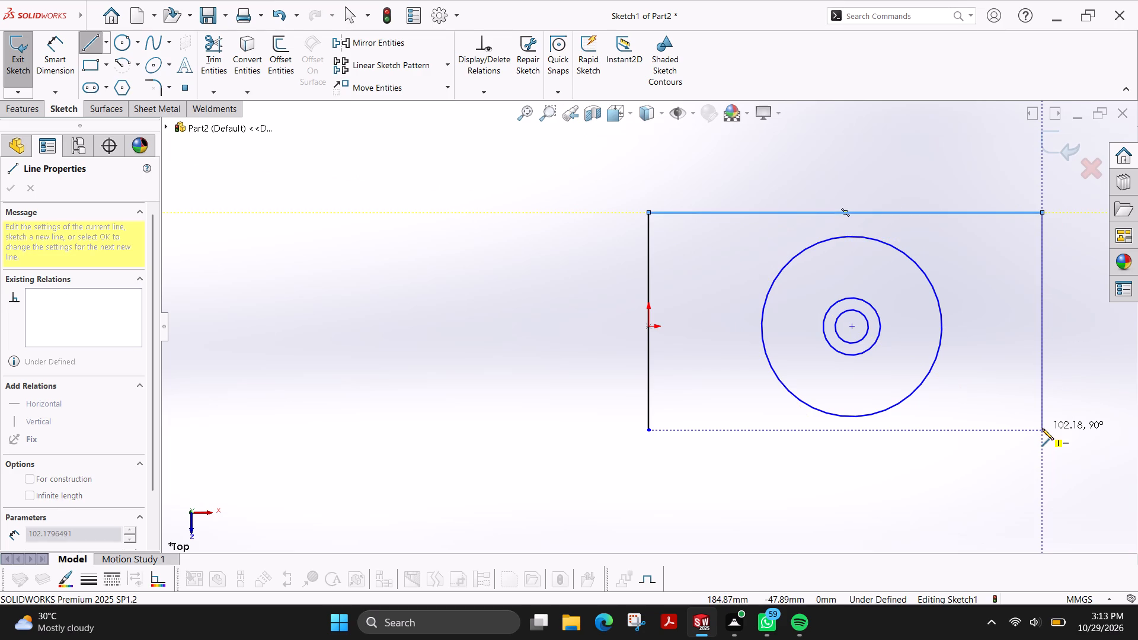
{"action": "left_click", "coordinate": [1042, 428]}
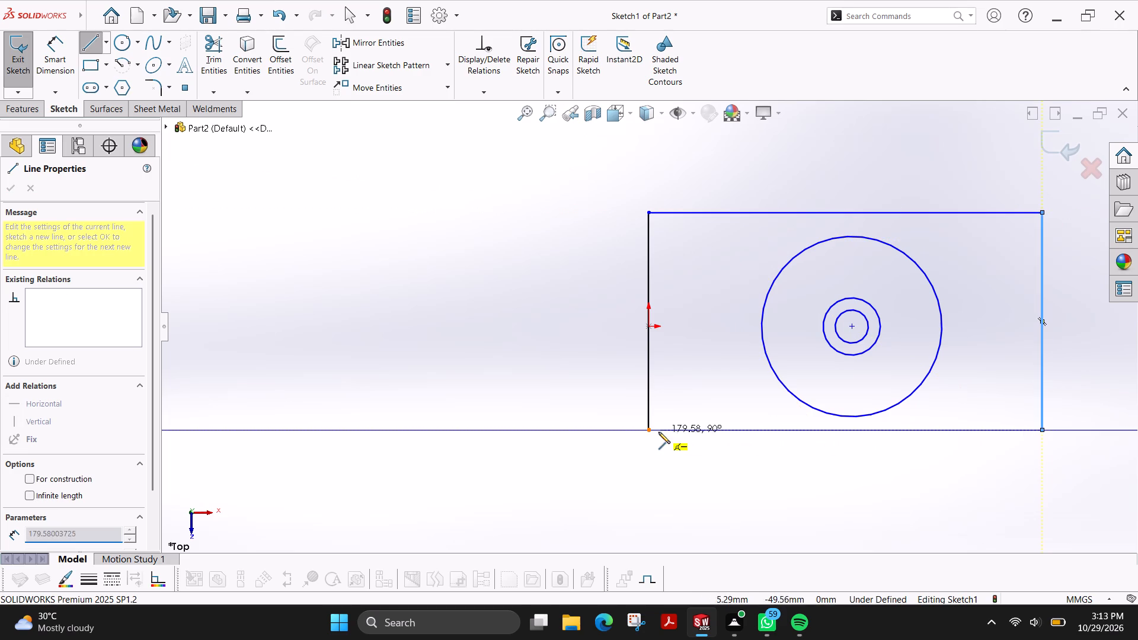
{"action": "left_click", "coordinate": [648, 429]}
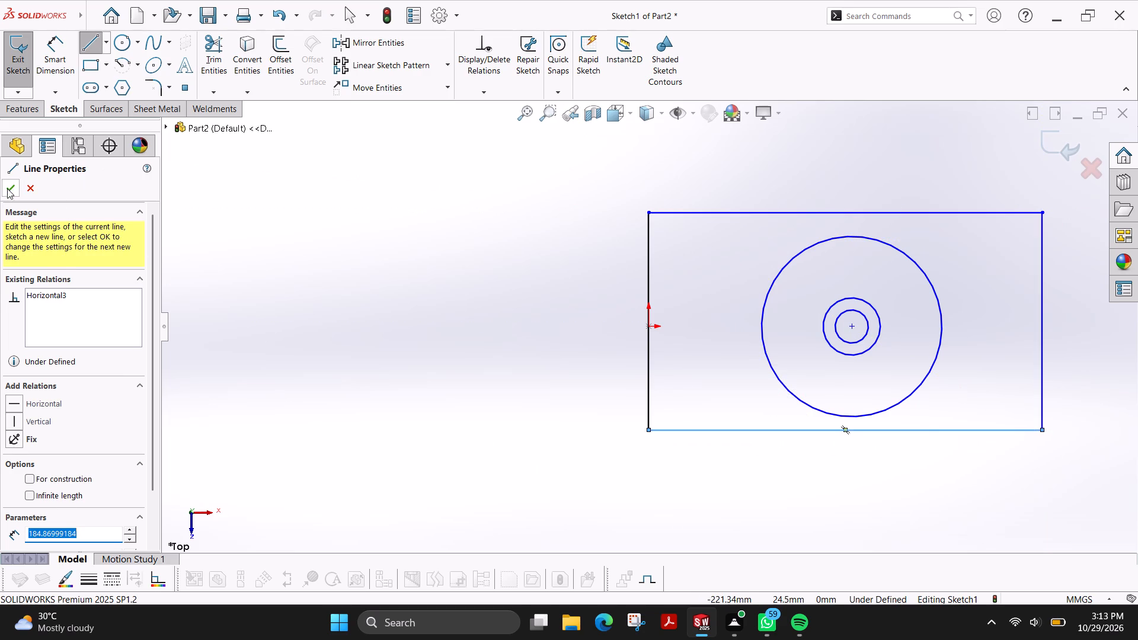
{"action": "left_click", "coordinate": [15, 184]}
Dimension the rectangle's left vertical side to 80 mm.
{"action": "left_click", "coordinate": [59, 57]}
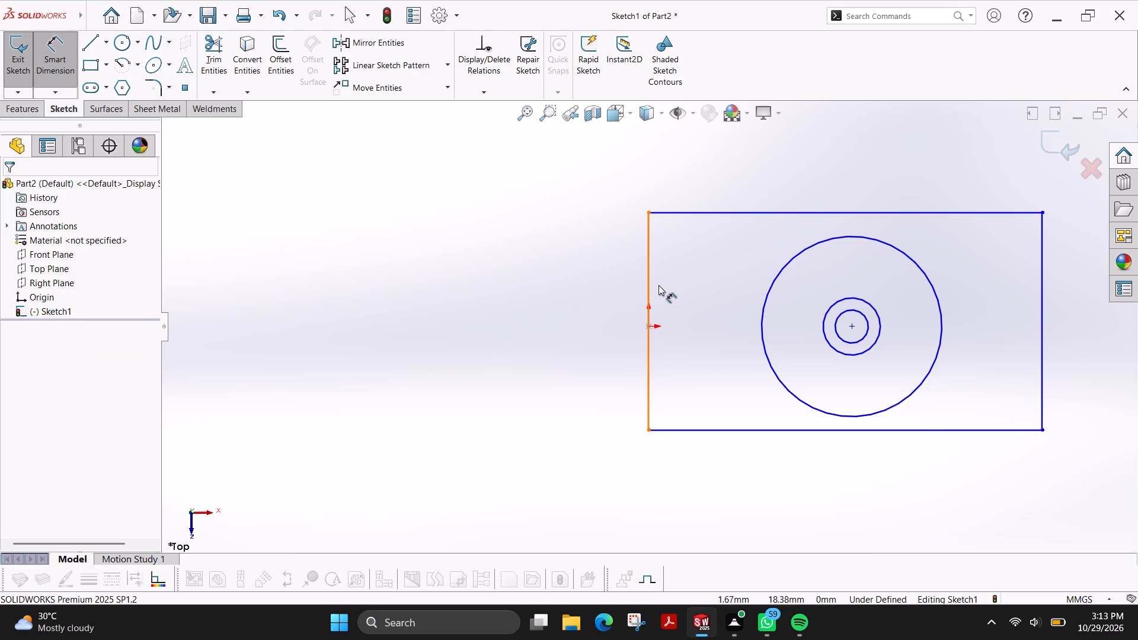
{"action": "left_click", "coordinate": [644, 279]}
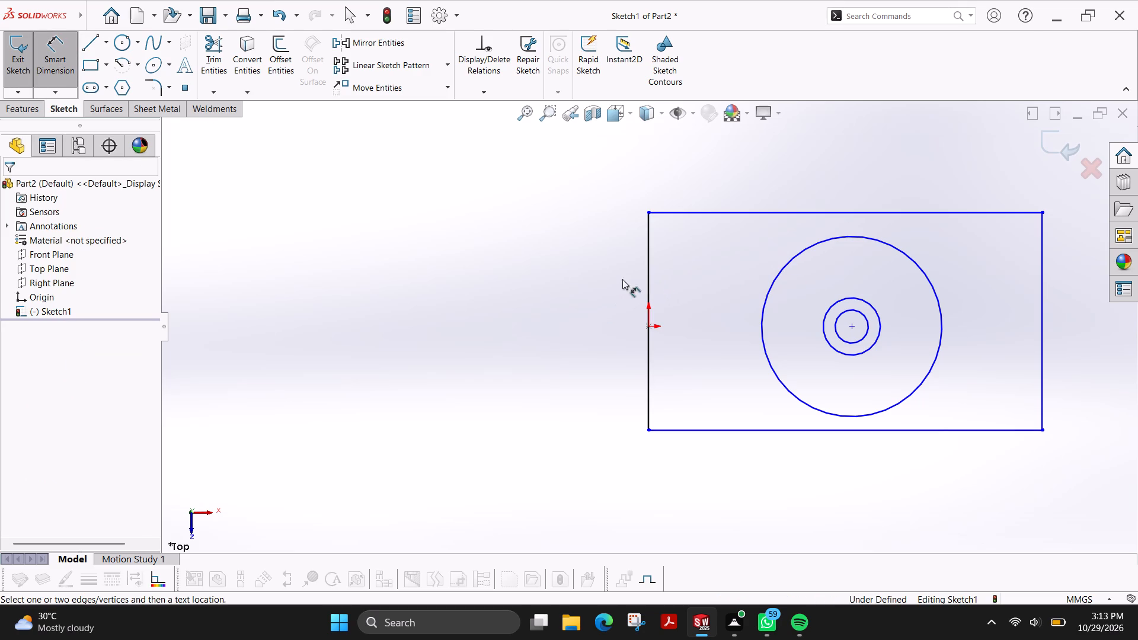
{"action": "left_click", "coordinate": [649, 281]}
{"action": "left_click", "coordinate": [551, 309]}
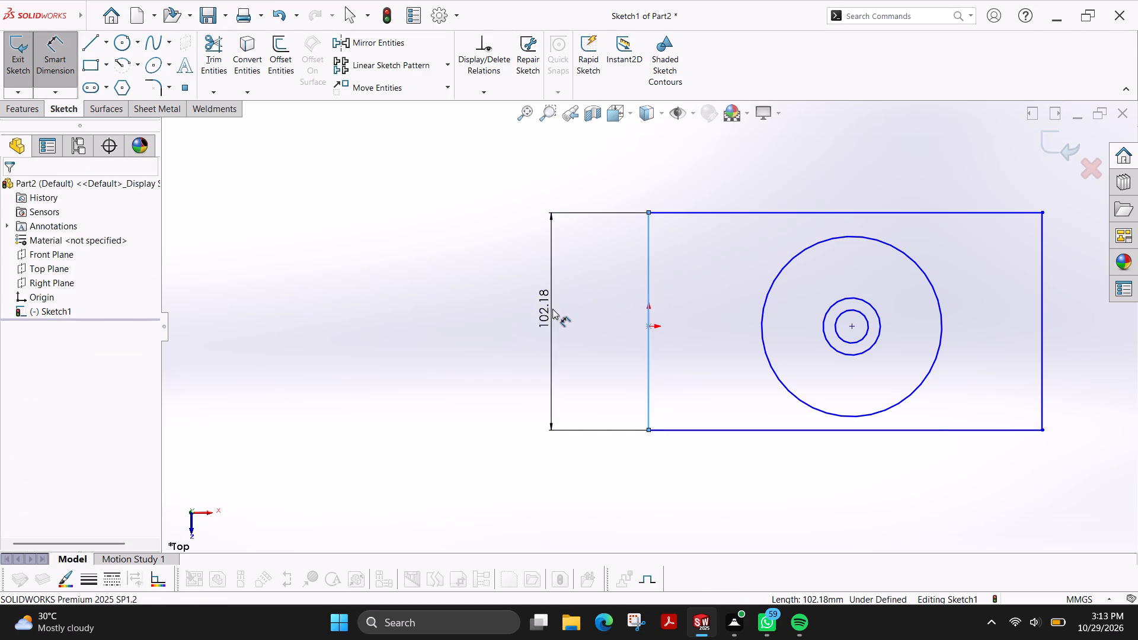
{"action": "type", "text": "80"}
{"action": "key", "text": "Return"}
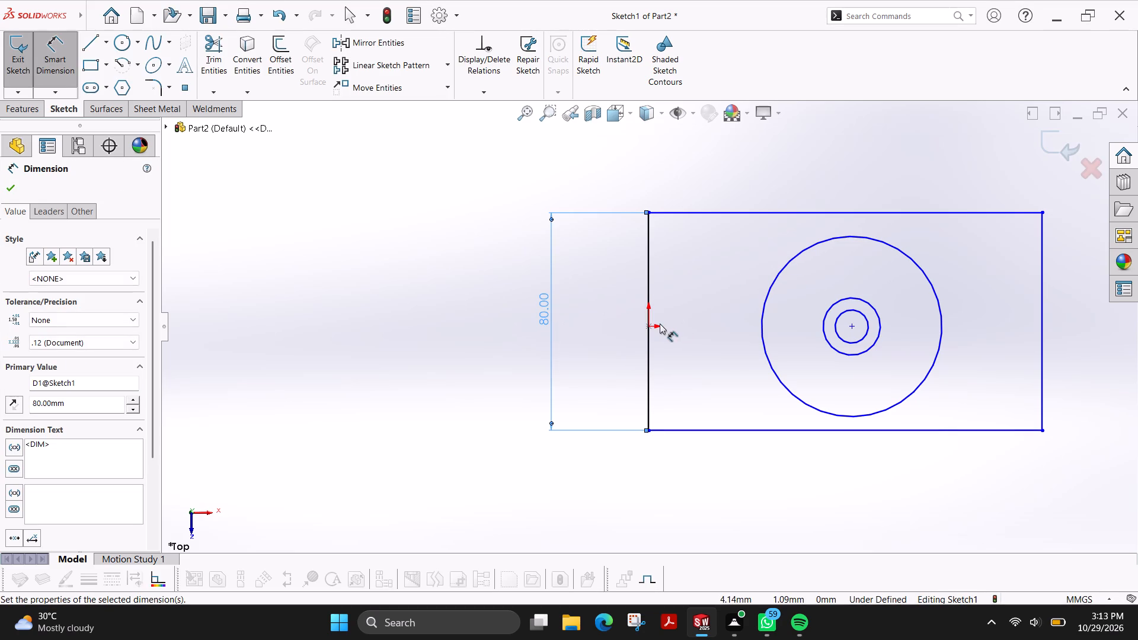
Dimension the vertical distance from the origin to the rectangle's upper edge at 40 mm.
{"action": "left_click", "coordinate": [649, 324]}
{"action": "left_click", "coordinate": [692, 215]}
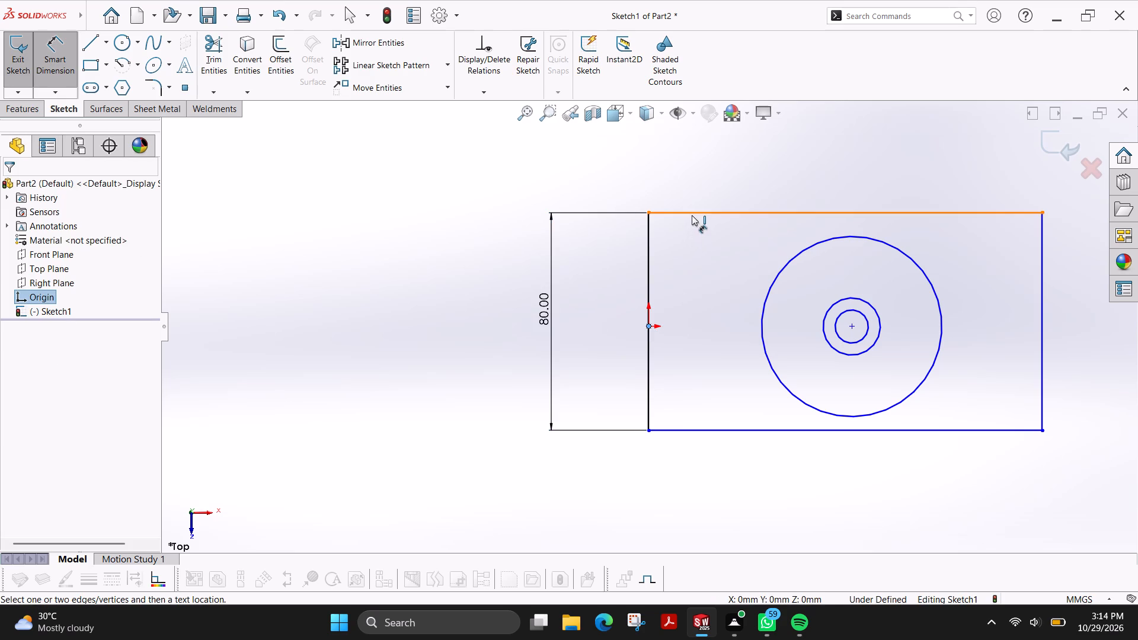
{"action": "left_click", "coordinate": [615, 261]}
{"action": "type", "text": "40"}
{"action": "key", "text": "Return"}
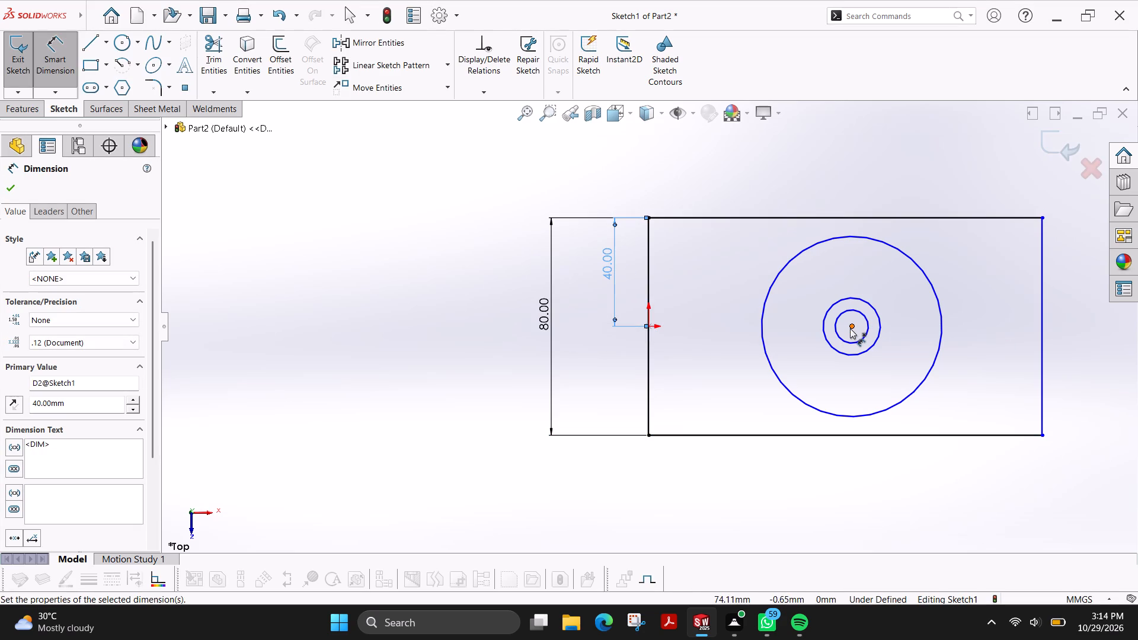
Draw a horizontal line about 145 mm long from the origin through the circles' centre to the rectangle's right side.
{"action": "left_click", "coordinate": [100, 47]}
{"action": "left_click", "coordinate": [648, 327]}
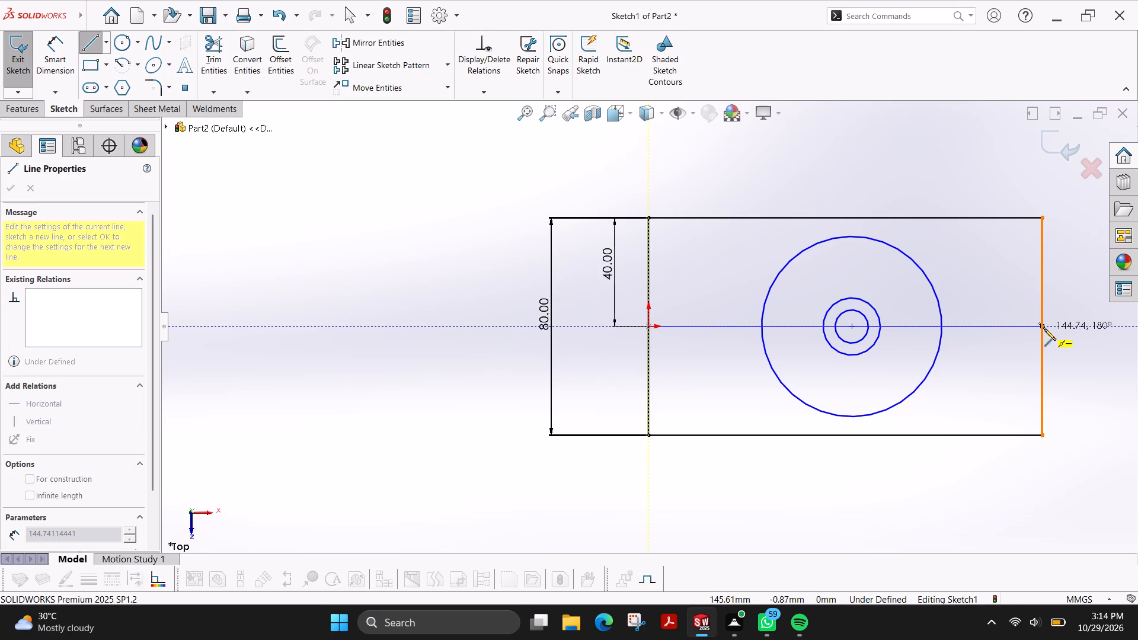
{"action": "left_click", "coordinate": [1043, 329]}
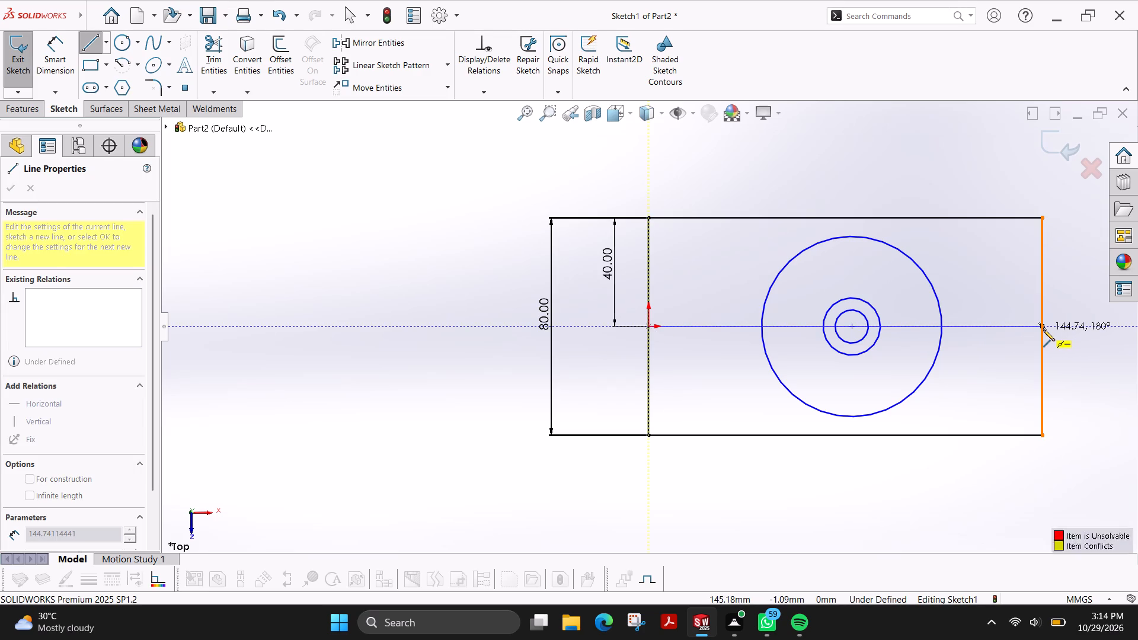
{"action": "key", "text": "Escape"}
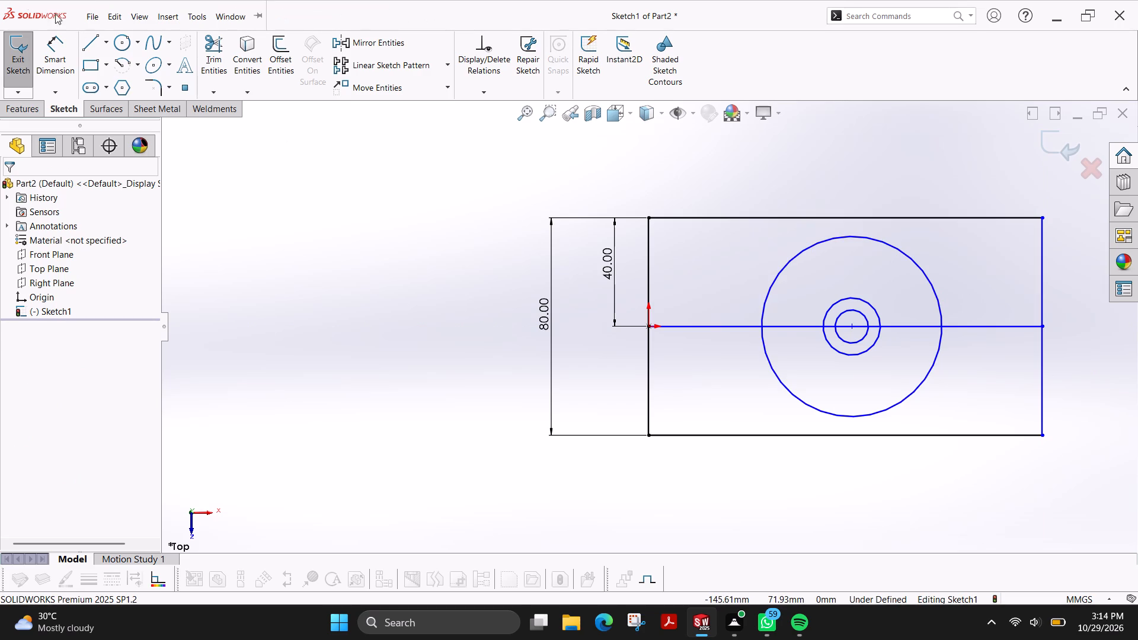
Dimension the smallest circle's diameter to 12 mm and the middle circle's diameter to 25 mm.
{"action": "left_click", "coordinate": [57, 56]}
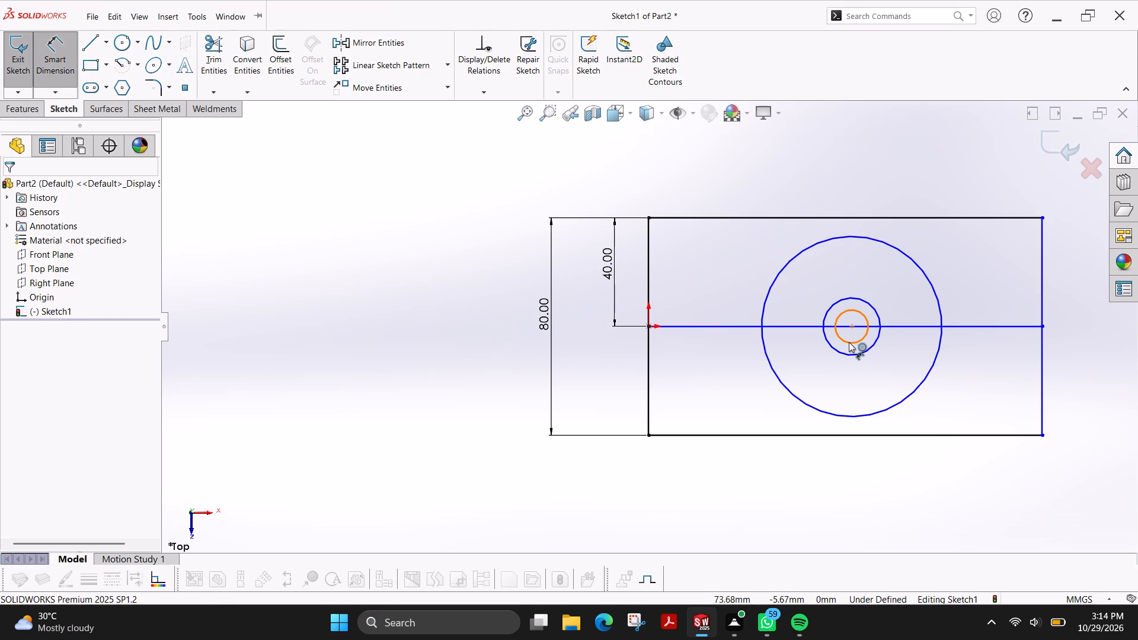
{"action": "left_click", "coordinate": [849, 342]}
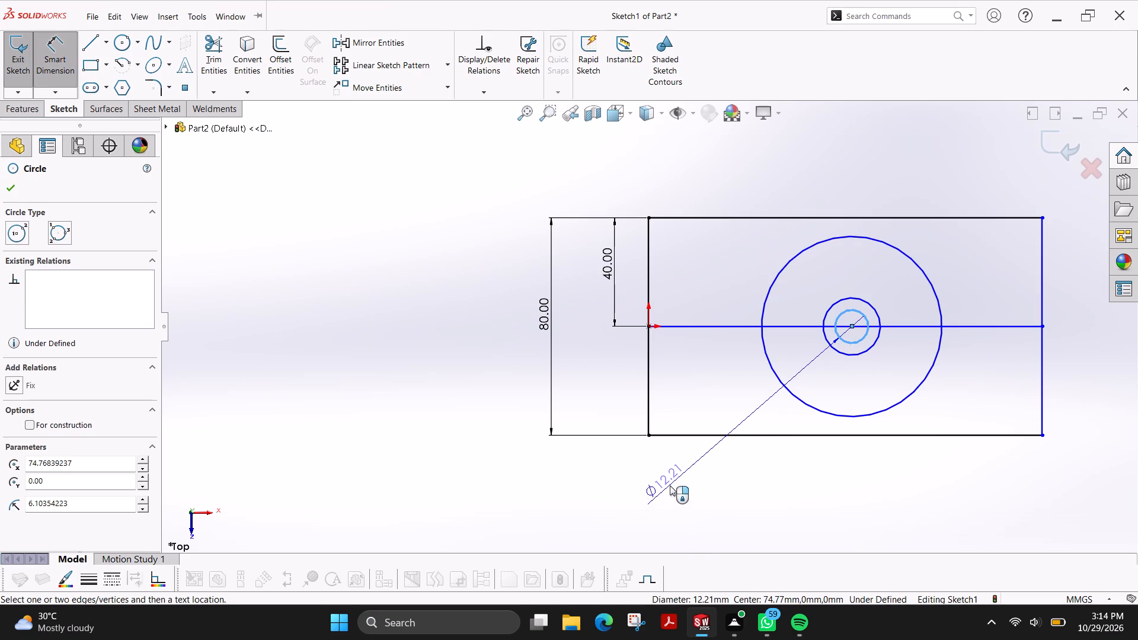
{"action": "left_click", "coordinate": [670, 485]}
{"action": "type", "text": "12"}
{"action": "key", "text": "Return"}
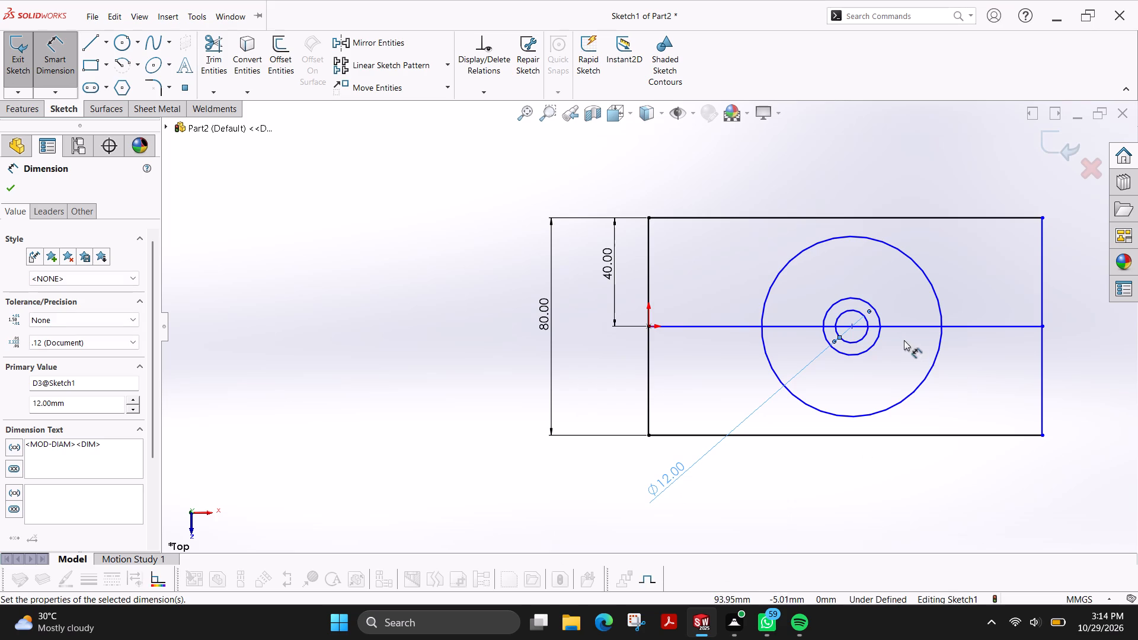
{"action": "left_click", "coordinate": [864, 349]}
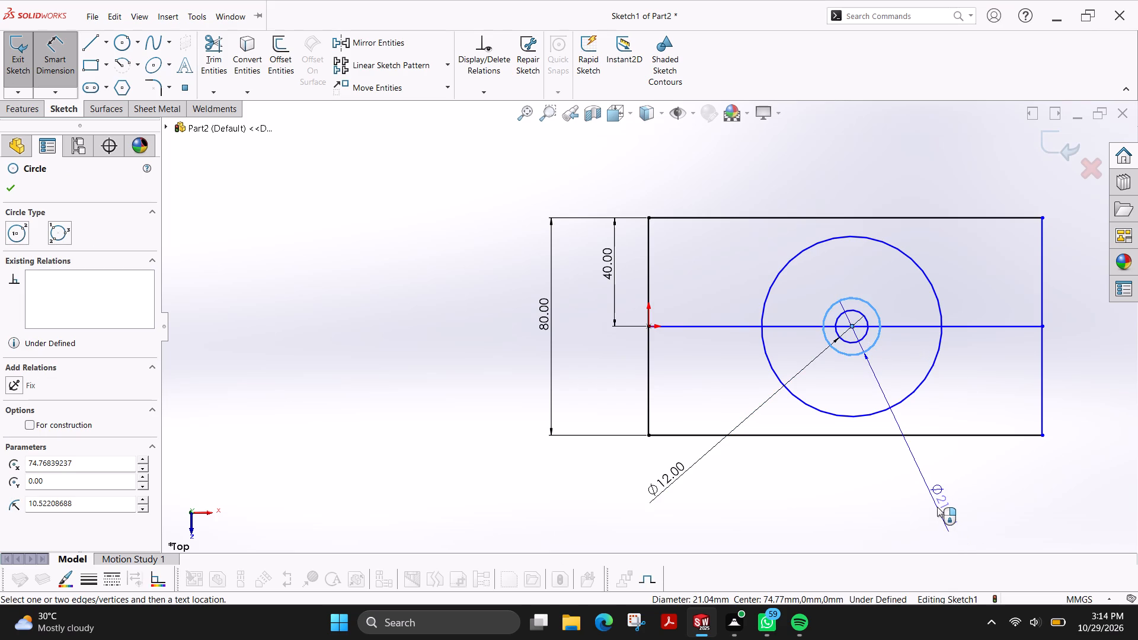
{"action": "left_click", "coordinate": [935, 507]}
{"action": "type", "text": "25"}
{"action": "key", "text": "Return"}
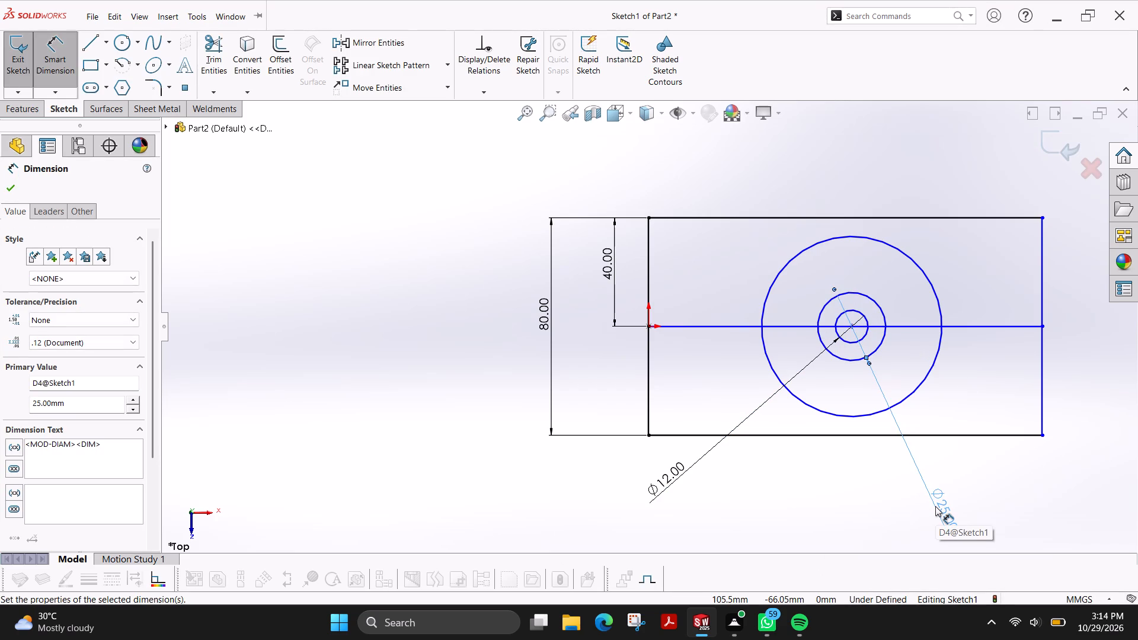
Dimension the largest circle's diameter to 50 mm.
{"action": "left_click", "coordinate": [912, 260]}
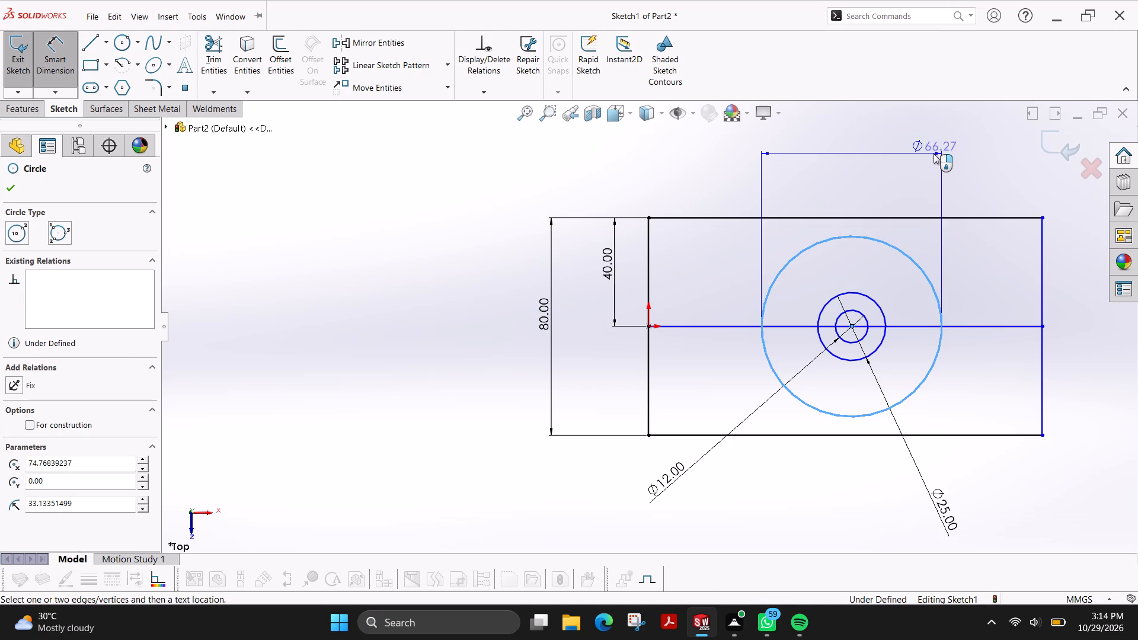
{"action": "left_click", "coordinate": [966, 156]}
{"action": "type", "text": "50"}
{"action": "key", "text": "Return"}
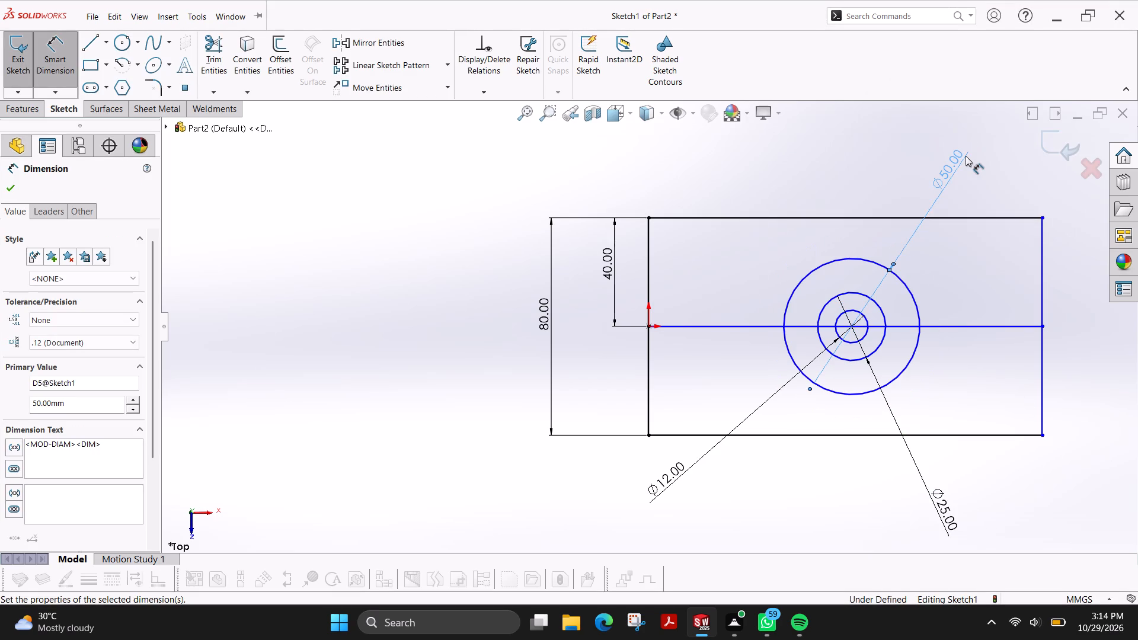
Set the largest circle's diameter dimension to 100 mm.
{"action": "double_click", "coordinate": [959, 157]}
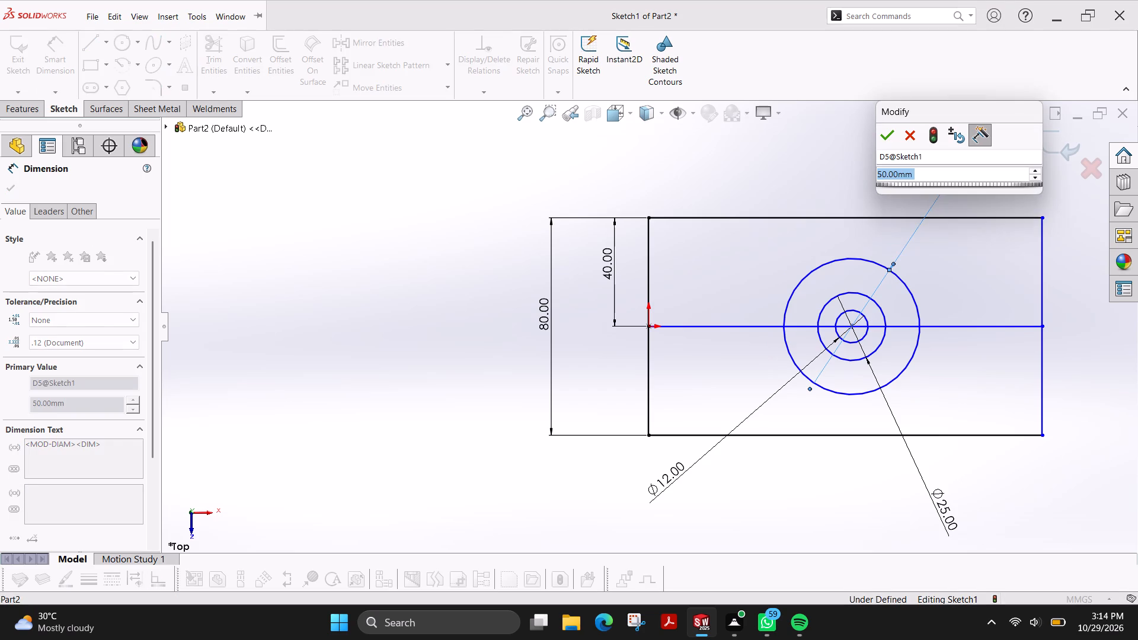
{"action": "type", "text": "100"}
{"action": "key", "text": "Return"}
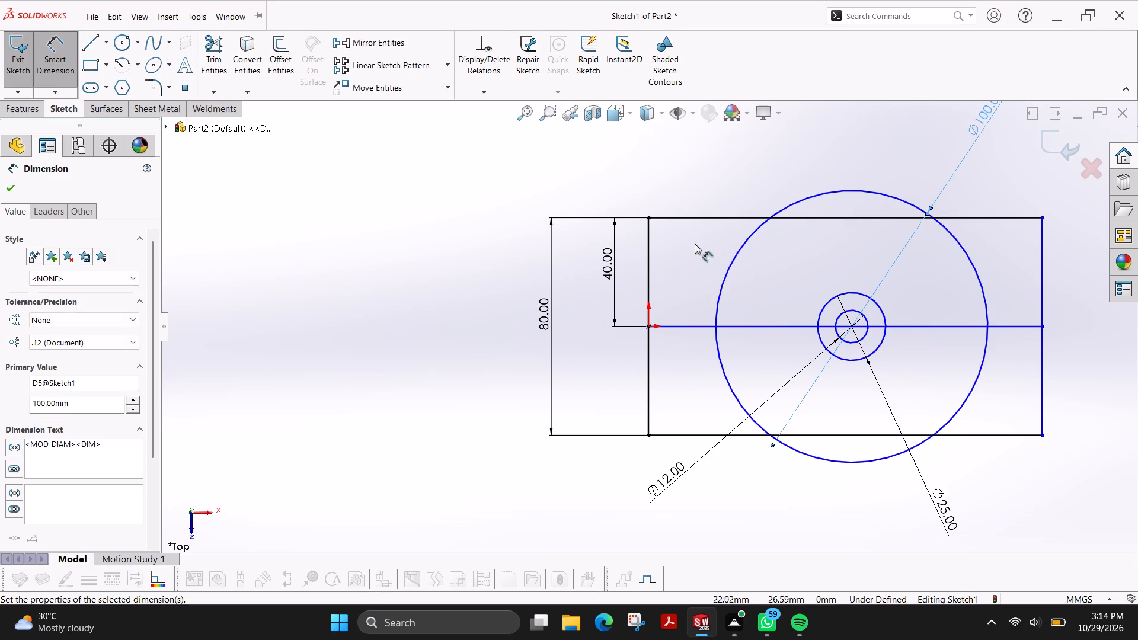
Dimension the horizontal distance between the rectangle's two vertical sides to 150 mm.
{"action": "left_click", "coordinate": [650, 388]}
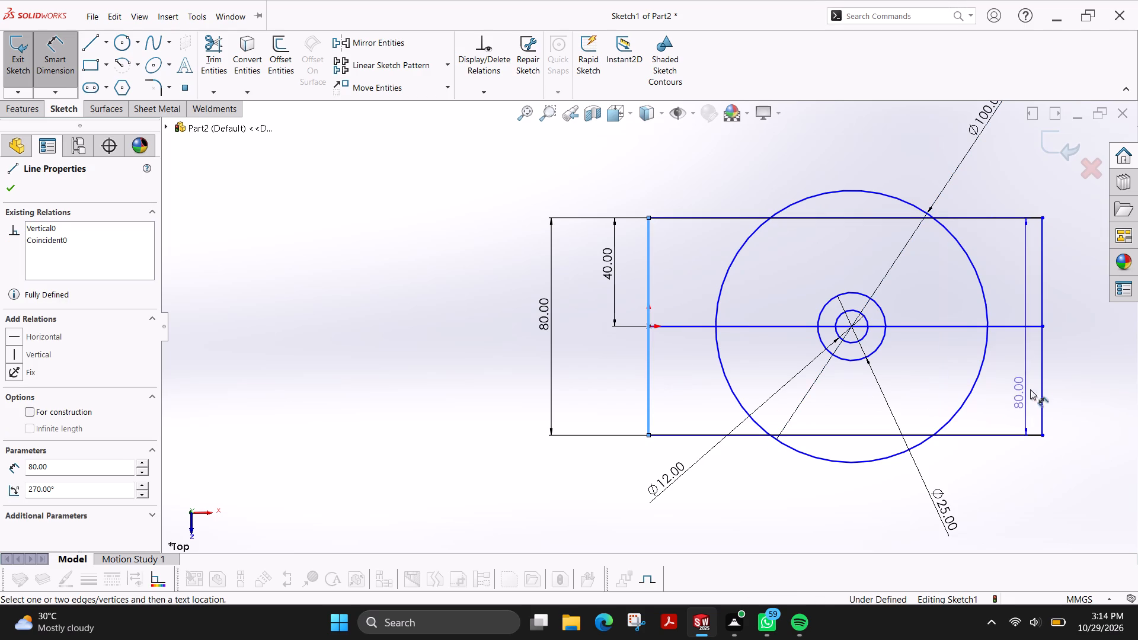
{"action": "left_click", "coordinate": [1043, 380]}
{"action": "scroll", "coordinate": [913, 501], "scroll_direction": "up", "scroll_amount": 2}
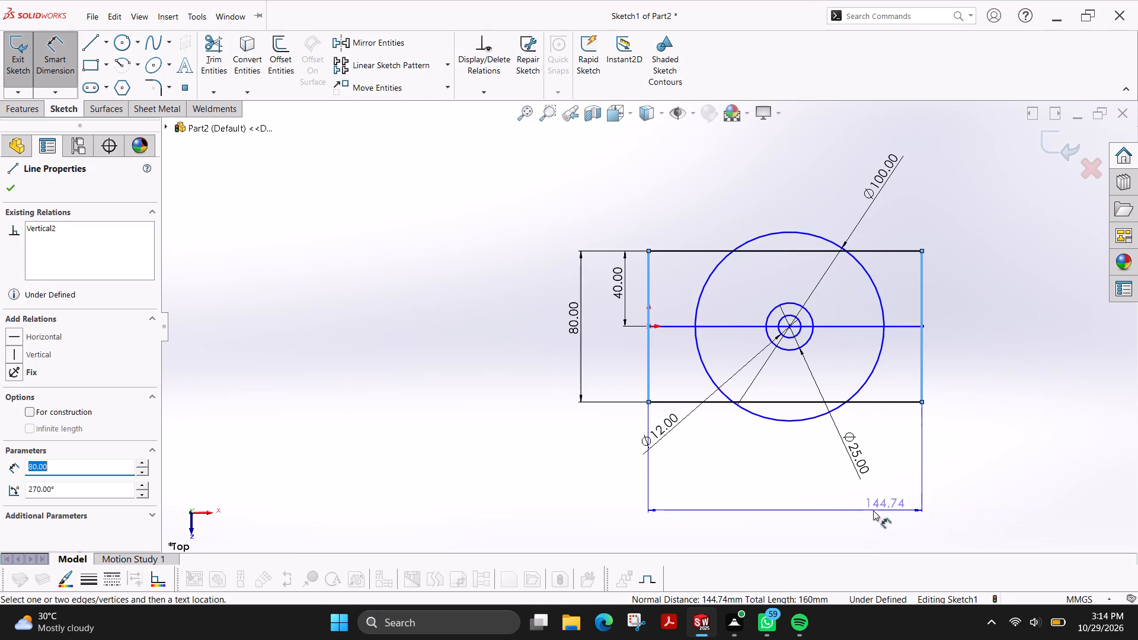
{"action": "left_click", "coordinate": [792, 518]}
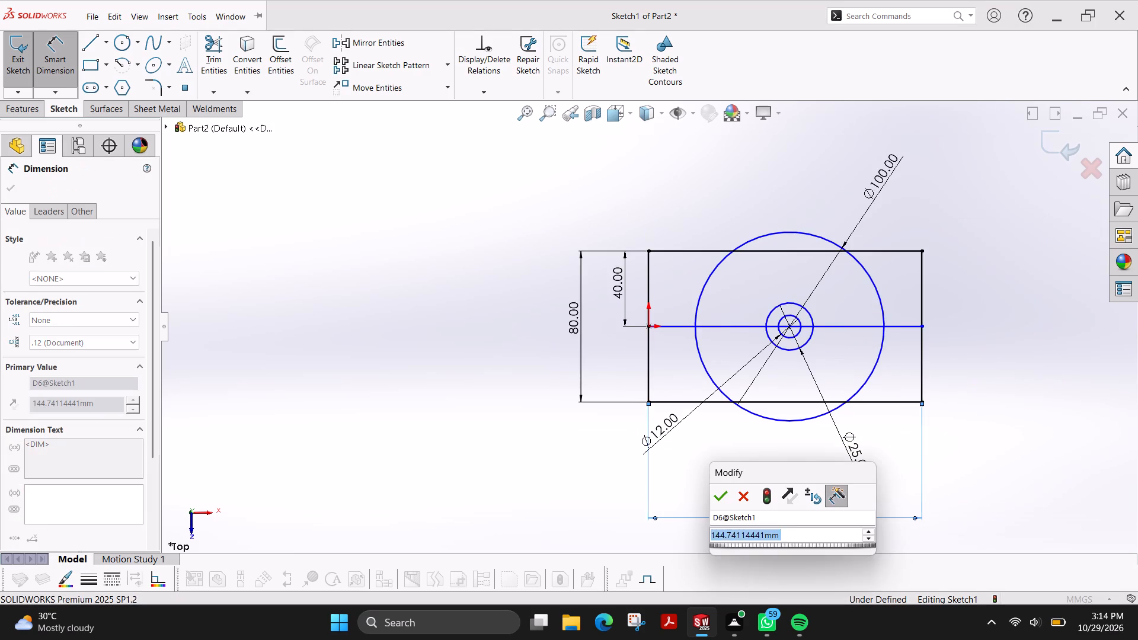
{"action": "type", "text": "150"}
{"action": "key", "text": "Return"}
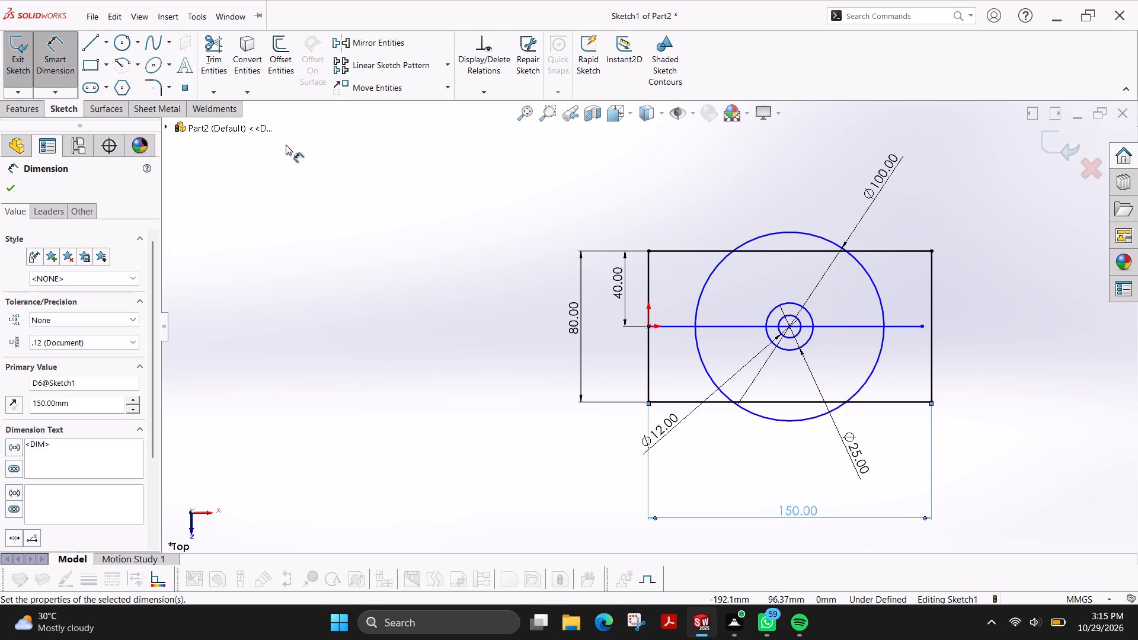
Draw a line about 109 mm long from the circles' centre, sloping upward past the rectangle's right side at about 26°.
{"action": "left_click", "coordinate": [95, 46]}
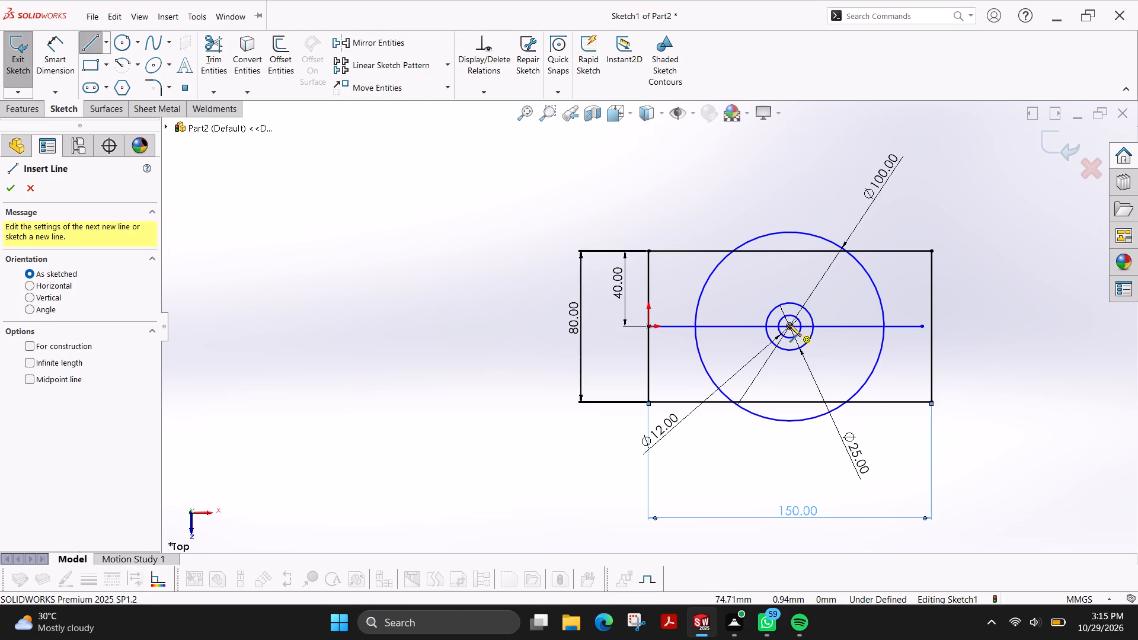
{"action": "left_click", "coordinate": [787, 324]}
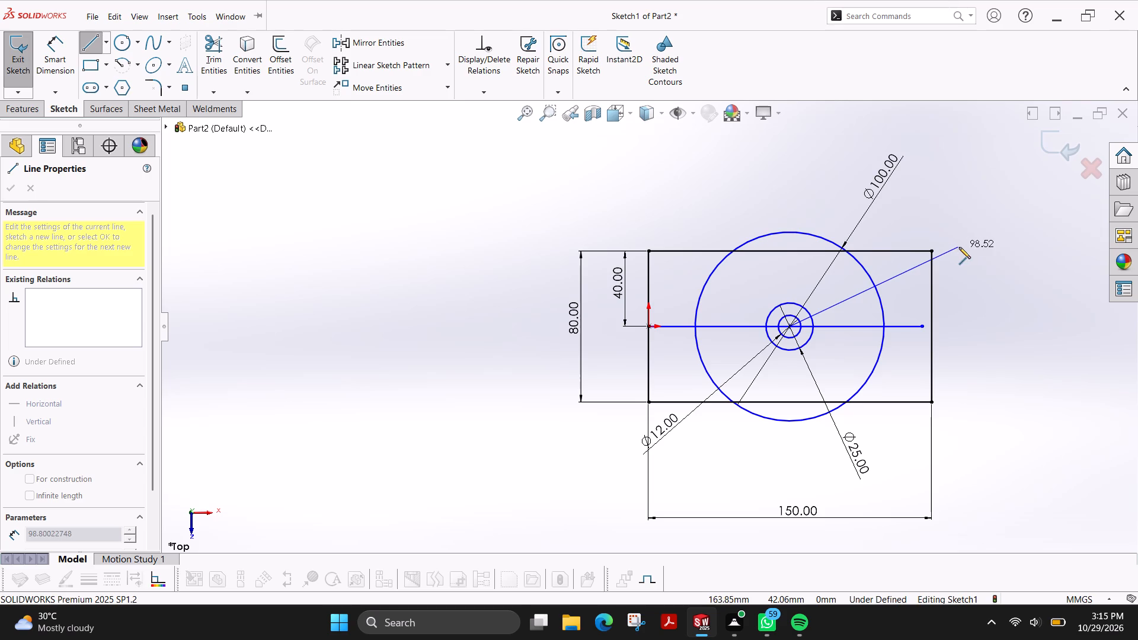
{"action": "left_click", "coordinate": [974, 238]}
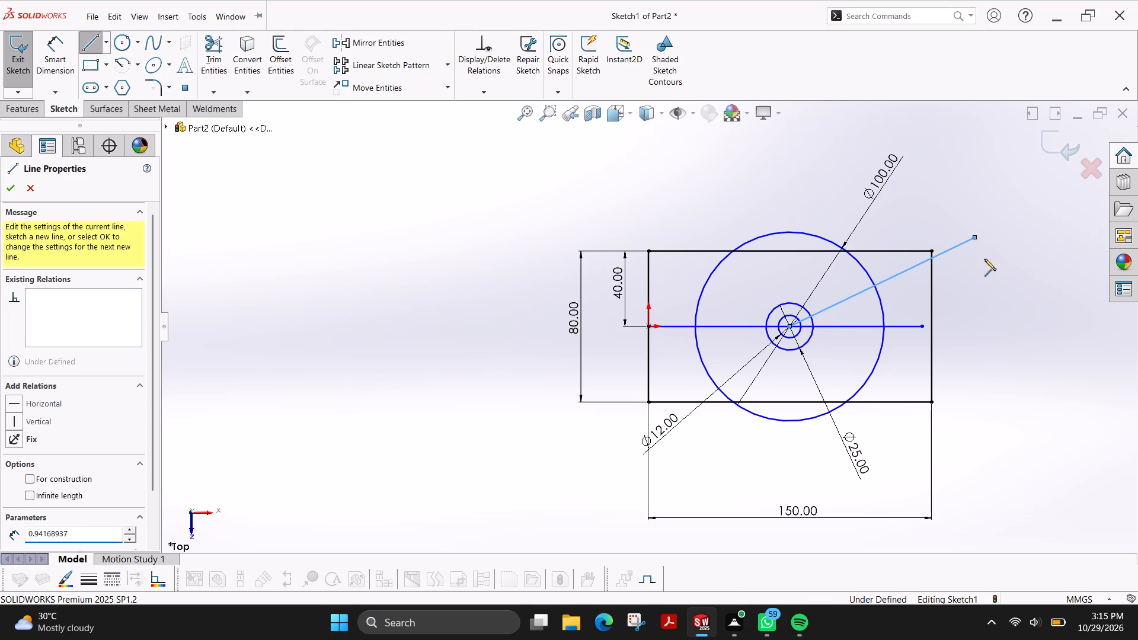
{"action": "key", "text": "Escape"}
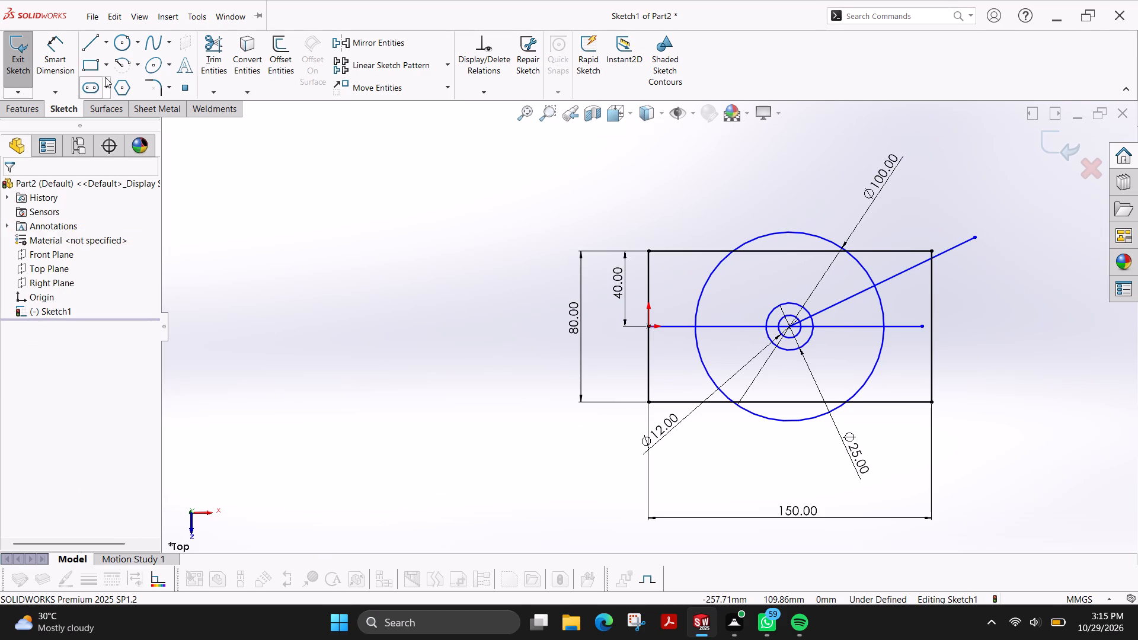
Dimension the angle between the horizontal centre line and the upper sloping line to 30°.
{"action": "left_click", "coordinate": [65, 50]}
{"action": "left_click", "coordinate": [902, 326]}
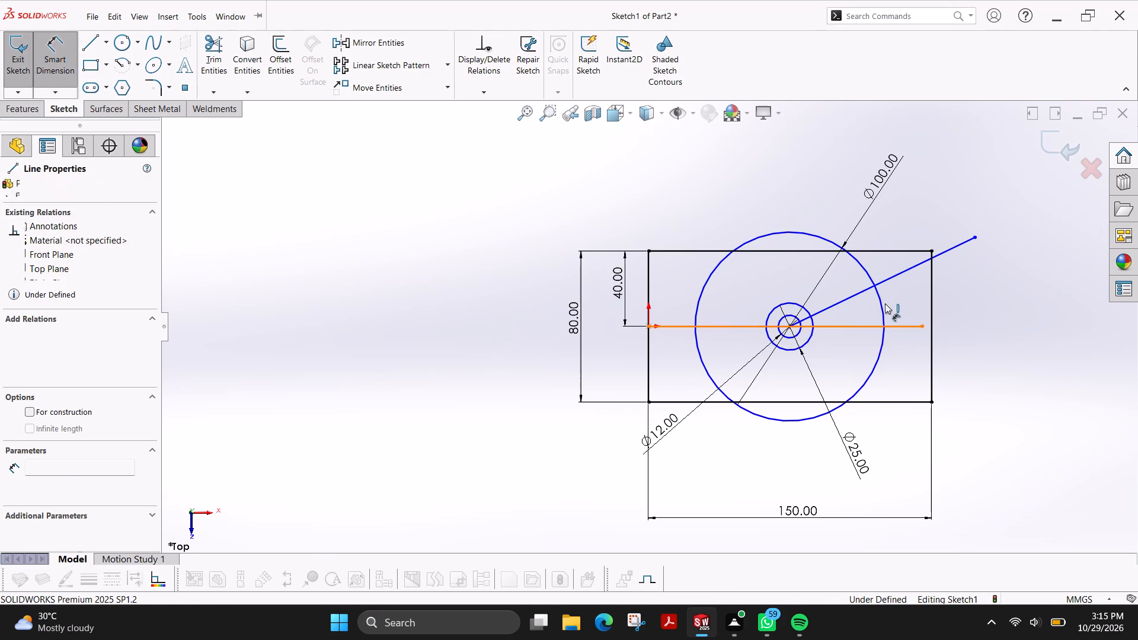
{"action": "left_click", "coordinate": [889, 278]}
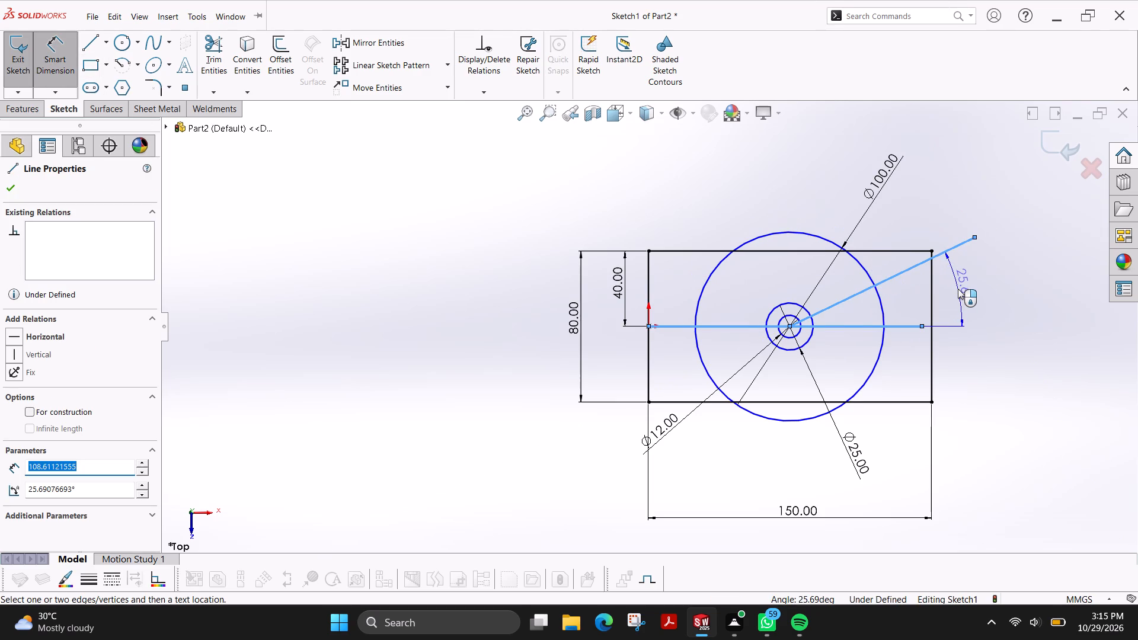
{"action": "left_click", "coordinate": [958, 289]}
{"action": "type", "text": "30"}
{"action": "key", "text": "Return"}
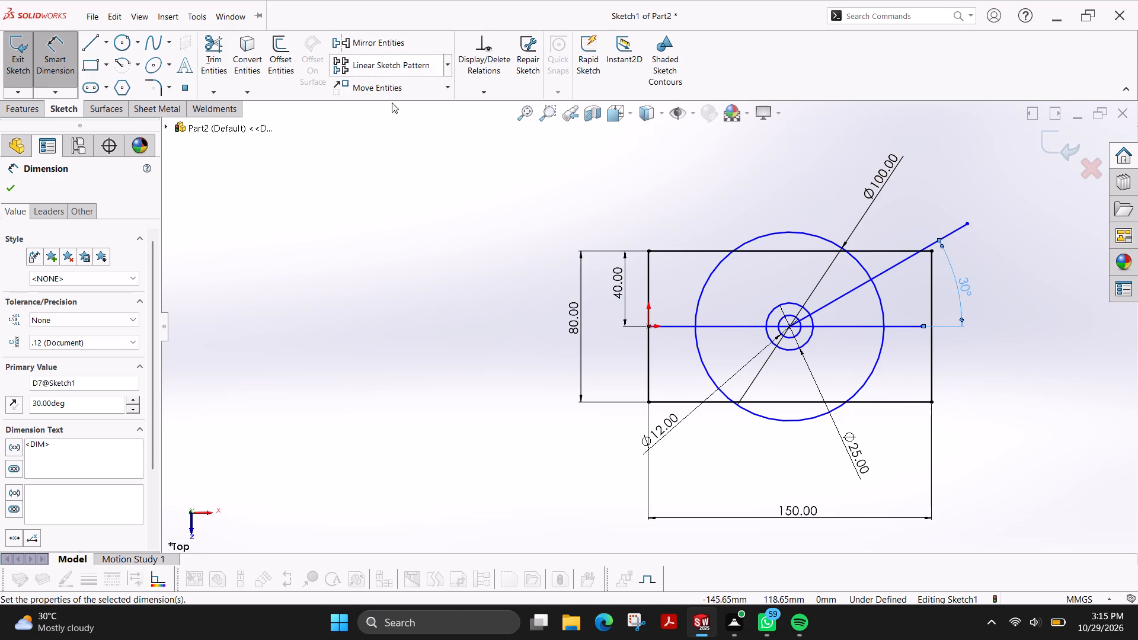
Draw a second line from the circles' centre, sloping downward past the rectangle's right side at about 32°.
{"action": "left_click", "coordinate": [87, 44]}
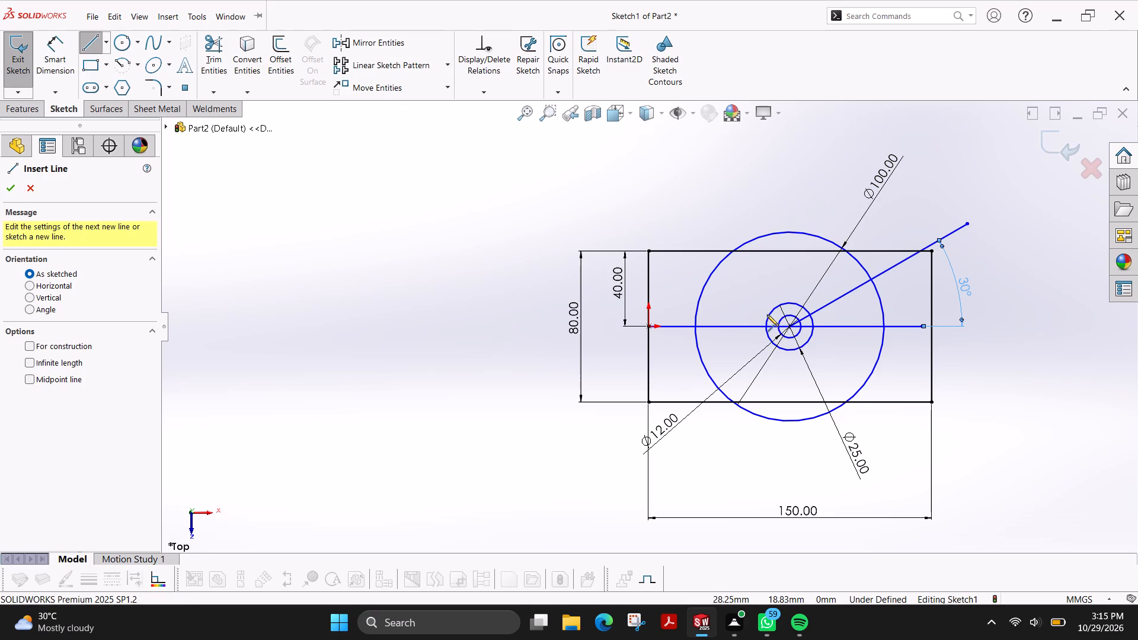
{"action": "left_click", "coordinate": [789, 327]}
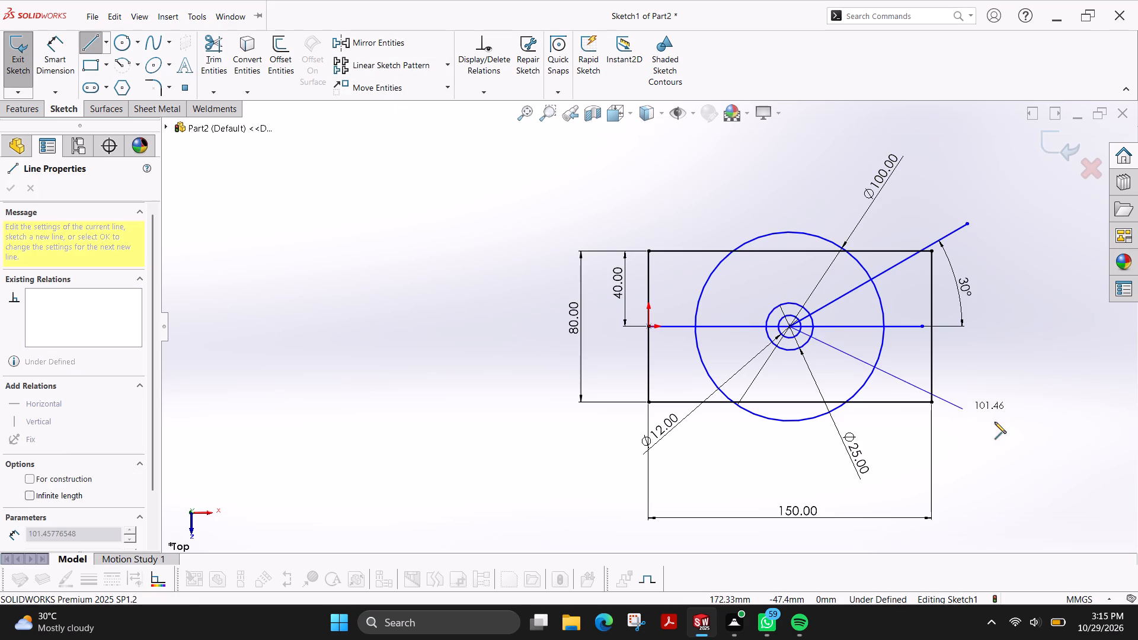
{"action": "left_click", "coordinate": [990, 450]}
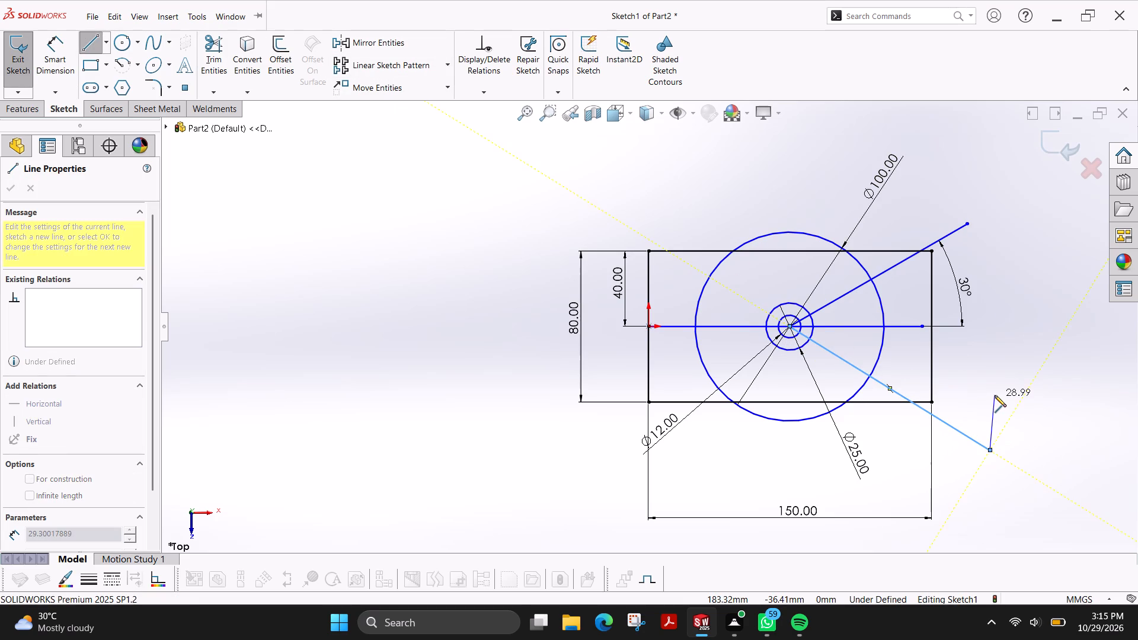
{"action": "key", "text": "Escape"}
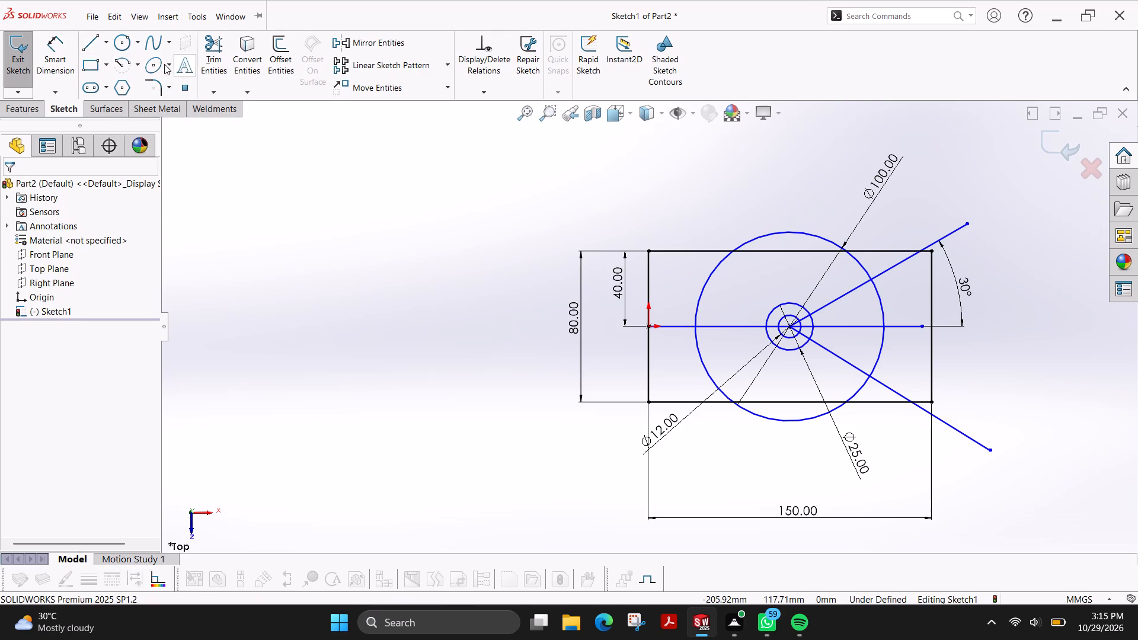
Dimension the angle between the horizontal centre line and the lower sloping line to 30°.
{"action": "left_click", "coordinate": [40, 66]}
{"action": "left_click", "coordinate": [852, 328]}
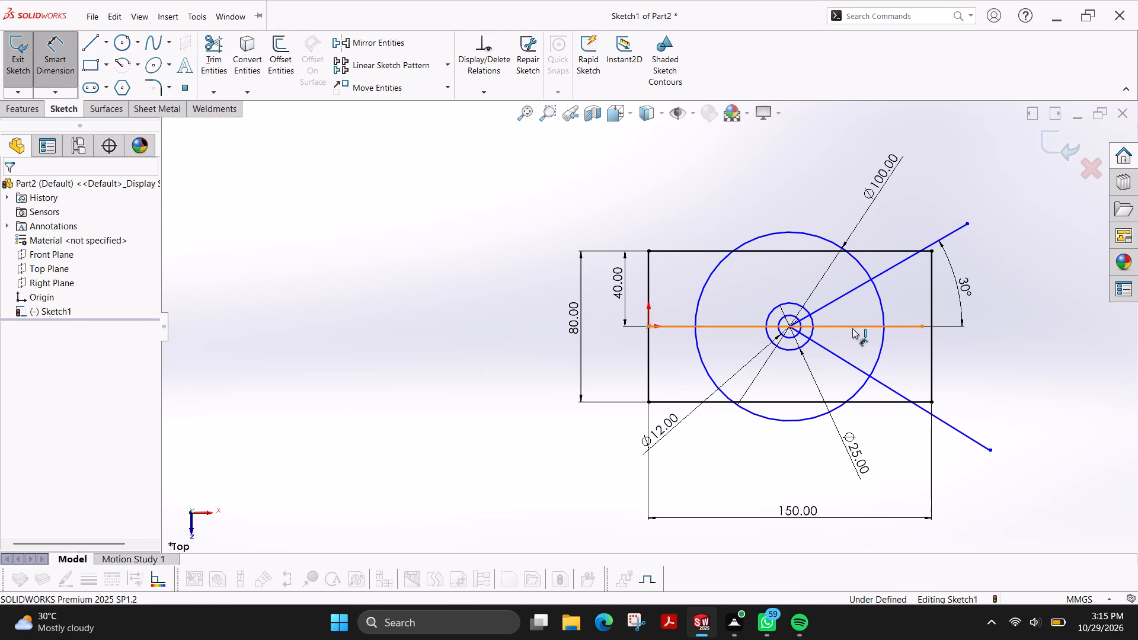
{"action": "left_click", "coordinate": [846, 360]}
{"action": "left_click", "coordinate": [966, 389]}
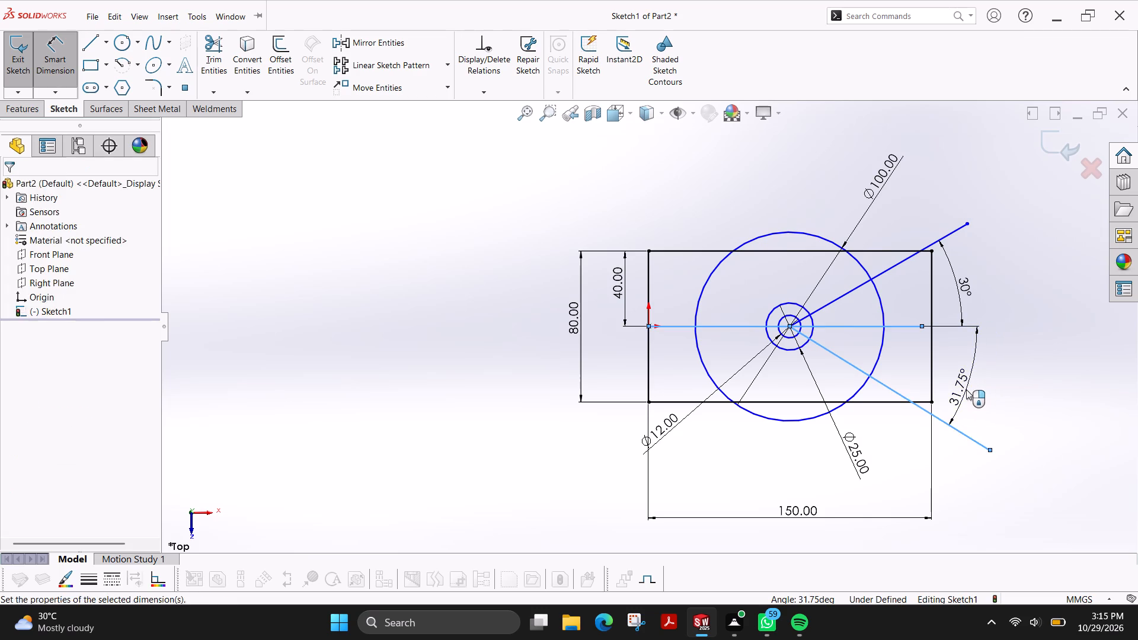
{"action": "type", "text": "30"}
{"action": "key", "text": "Return"}
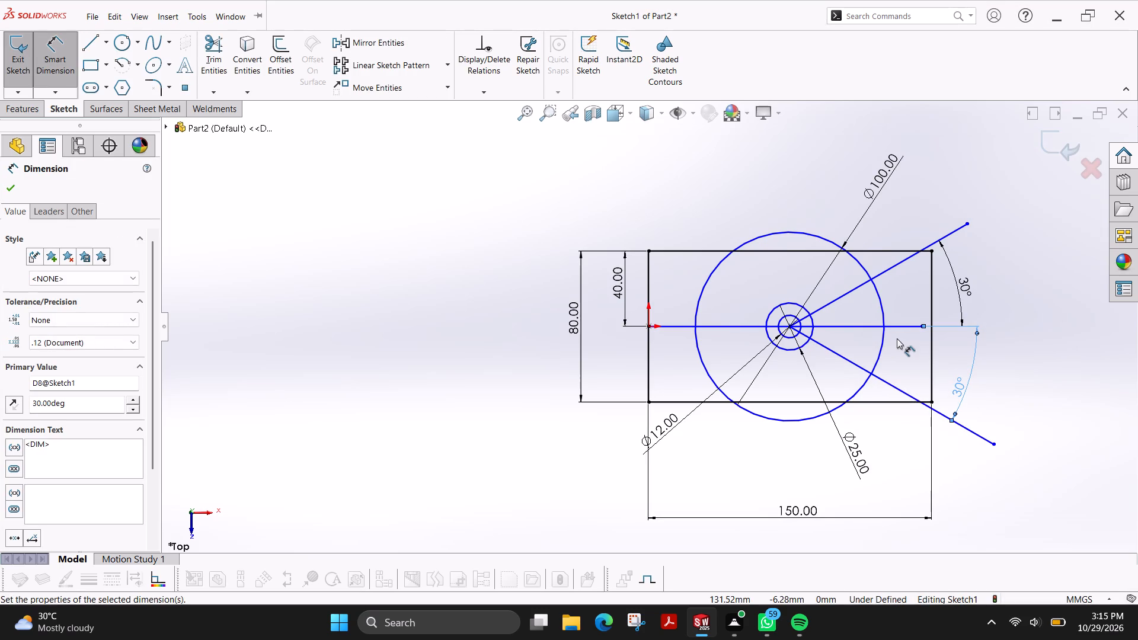
Trim the 100 mm circle's two segments between the sloping lines and the rectangle's upper and lower edges, keeping the arc between the sloping lines.
{"action": "scroll", "coordinate": [897, 338], "scroll_direction": "down", "scroll_amount": 1}
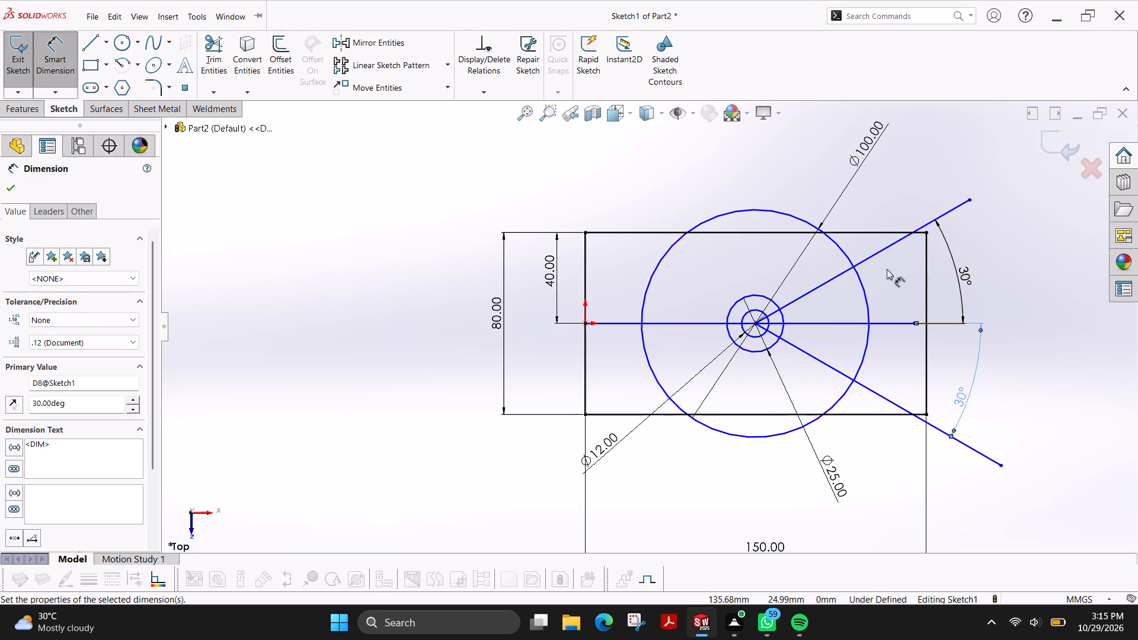
{"action": "left_click", "coordinate": [136, 71]}
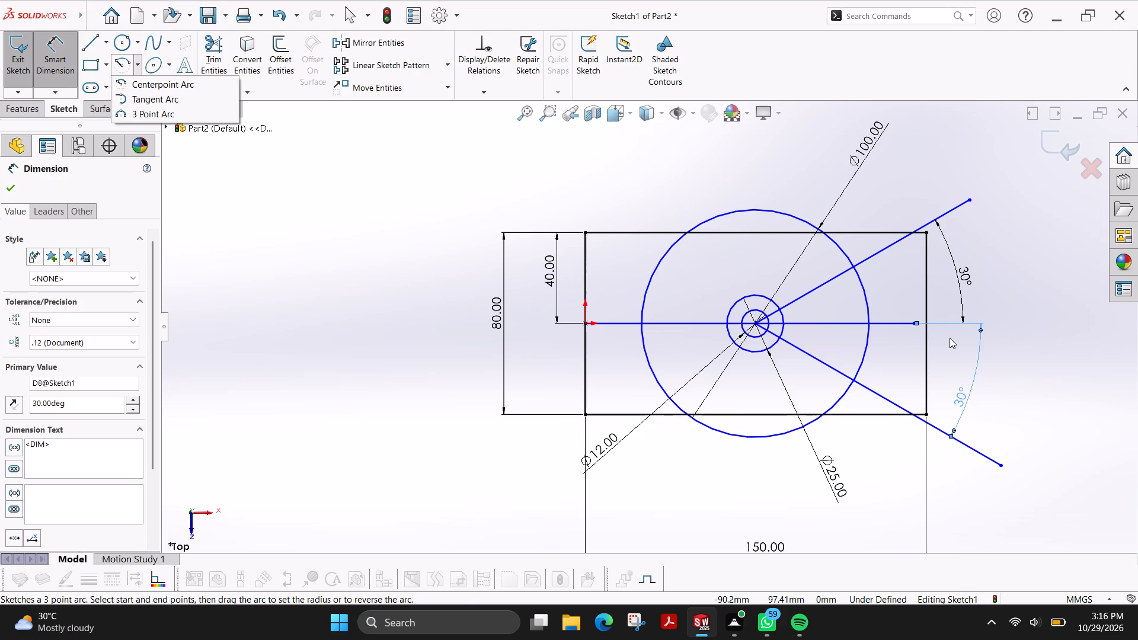
{"action": "key", "text": "Escape"}
{"action": "left_click", "coordinate": [203, 46]}
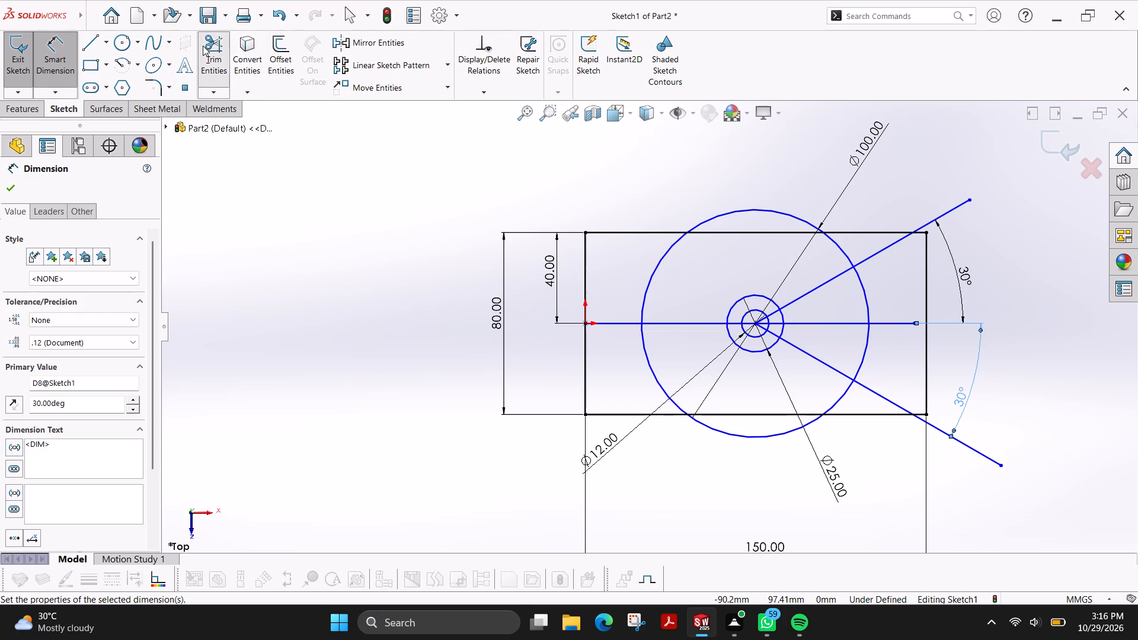
{"action": "left_click_drag", "start_coordinate": [853, 240], "coordinate": [832, 248]}
{"action": "left_click_drag", "start_coordinate": [820, 382], "coordinate": [832, 380]}
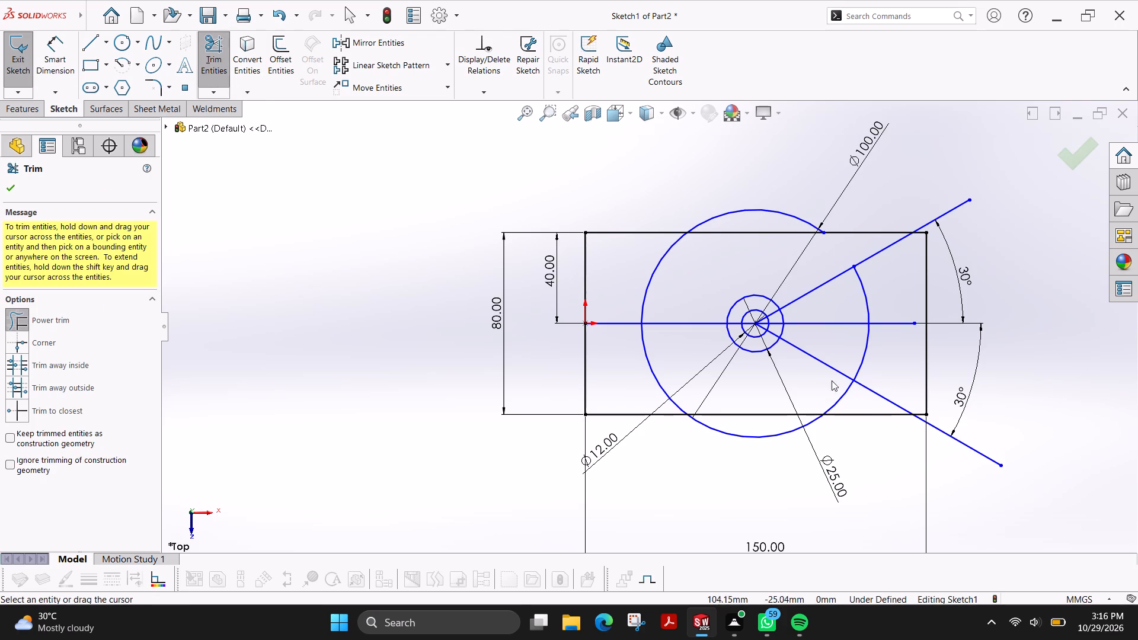
{"action": "left_click_drag", "start_coordinate": [832, 380], "coordinate": [863, 399]}
{"action": "left_click", "coordinate": [5, 193]}
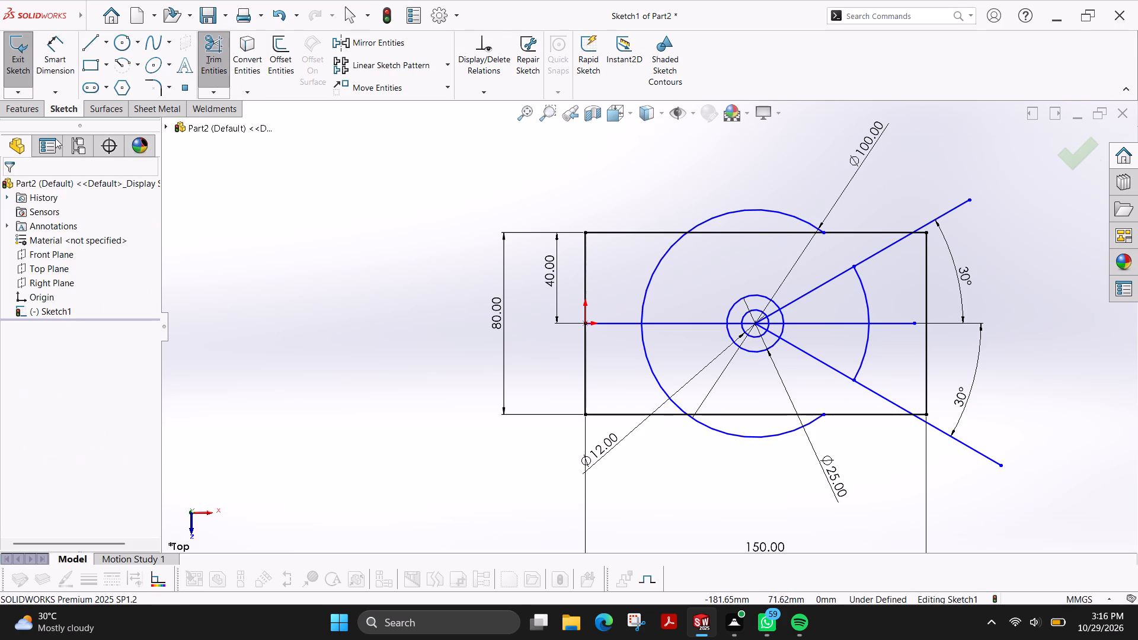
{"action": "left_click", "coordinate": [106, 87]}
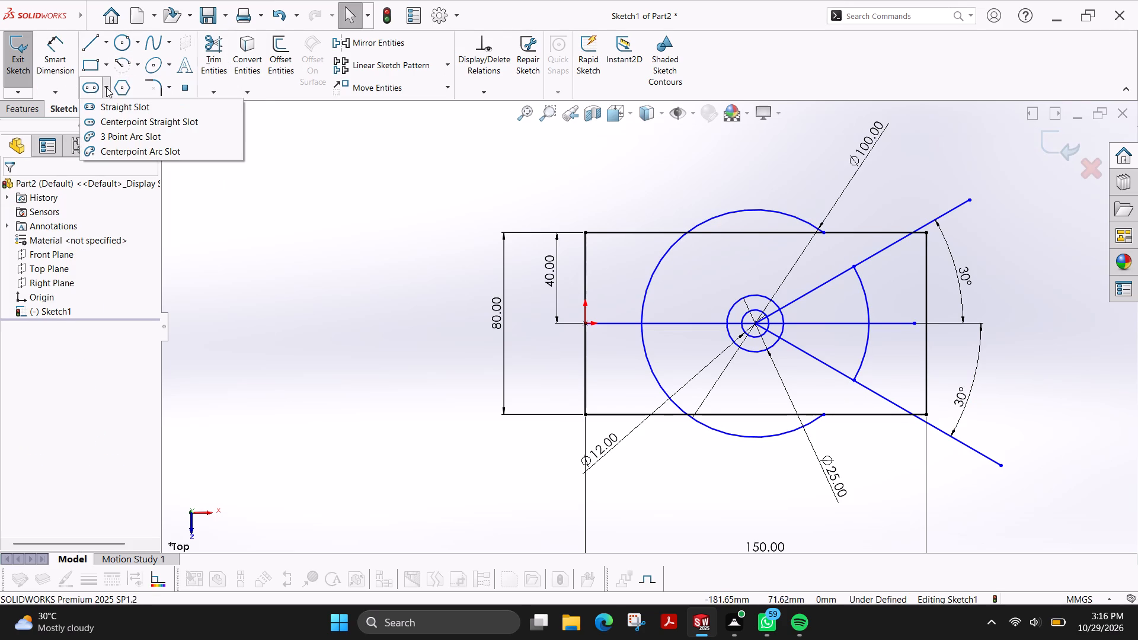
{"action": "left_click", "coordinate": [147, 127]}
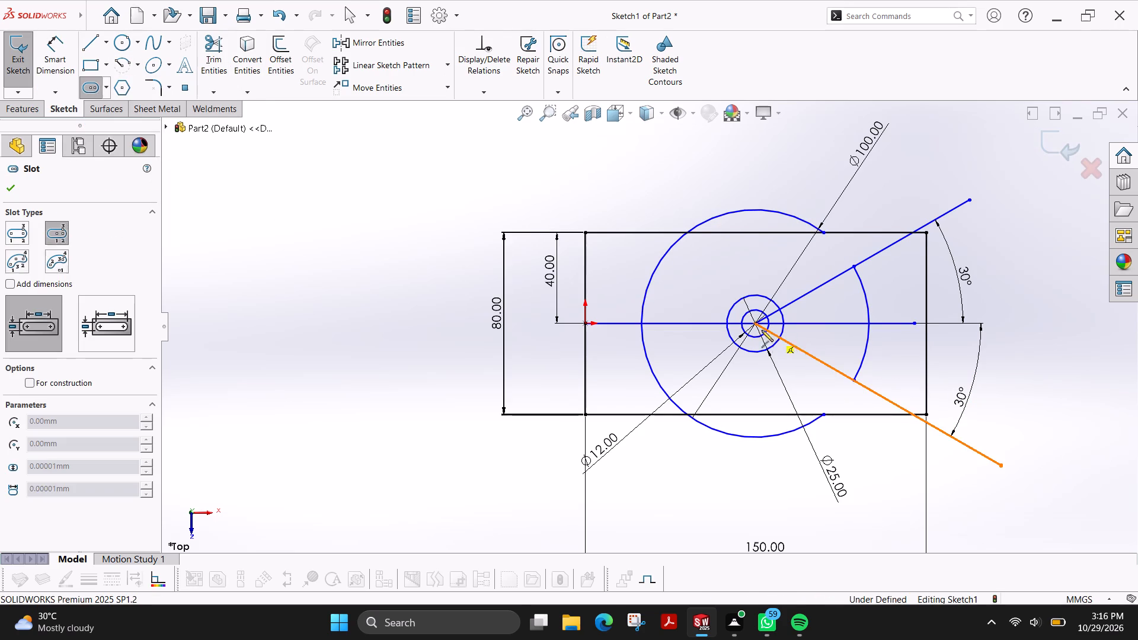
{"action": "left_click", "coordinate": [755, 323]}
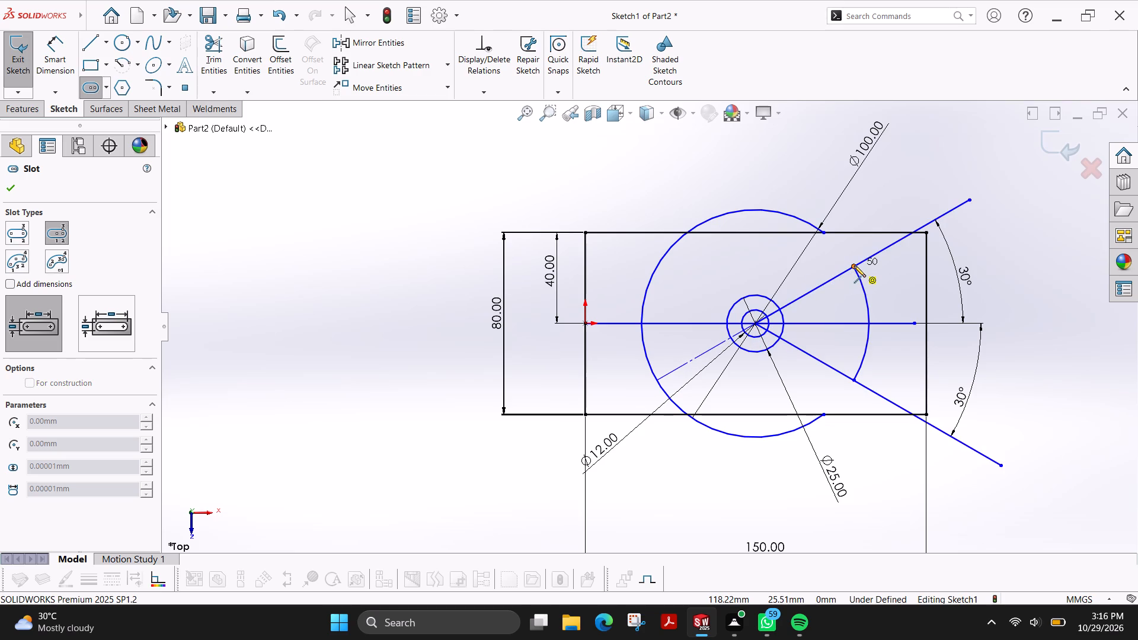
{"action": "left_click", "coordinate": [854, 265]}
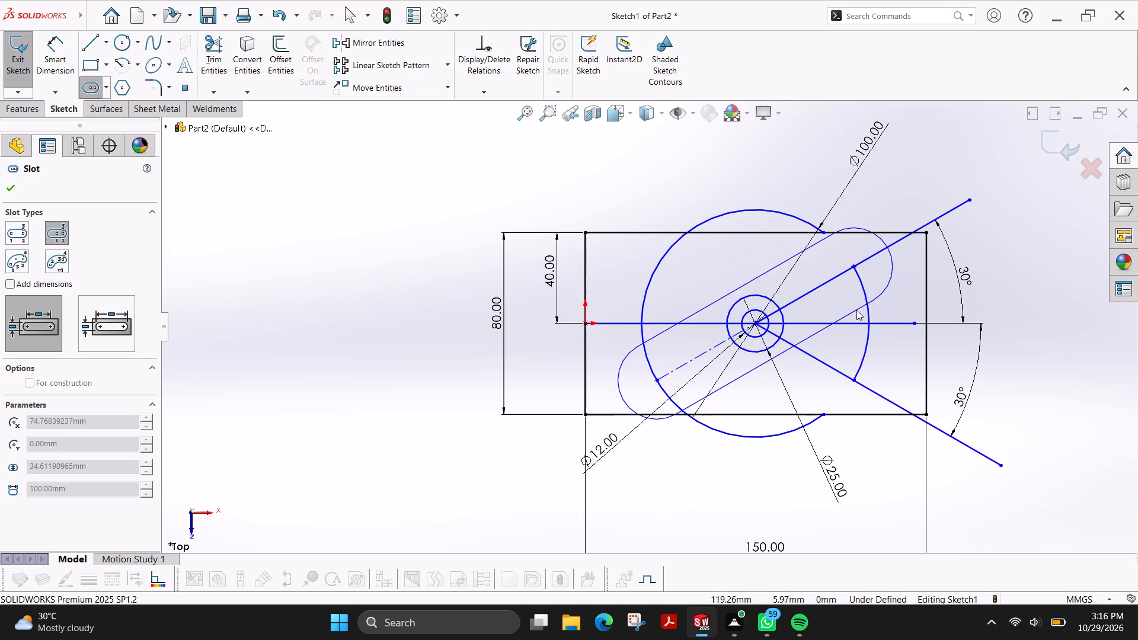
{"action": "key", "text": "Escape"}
Draw a centerpoint arc slot centred on the circles, radius 50 mm, spanning 60° between the sloping lines and about 13.4 mm wide.
{"action": "left_click", "coordinate": [104, 94]}
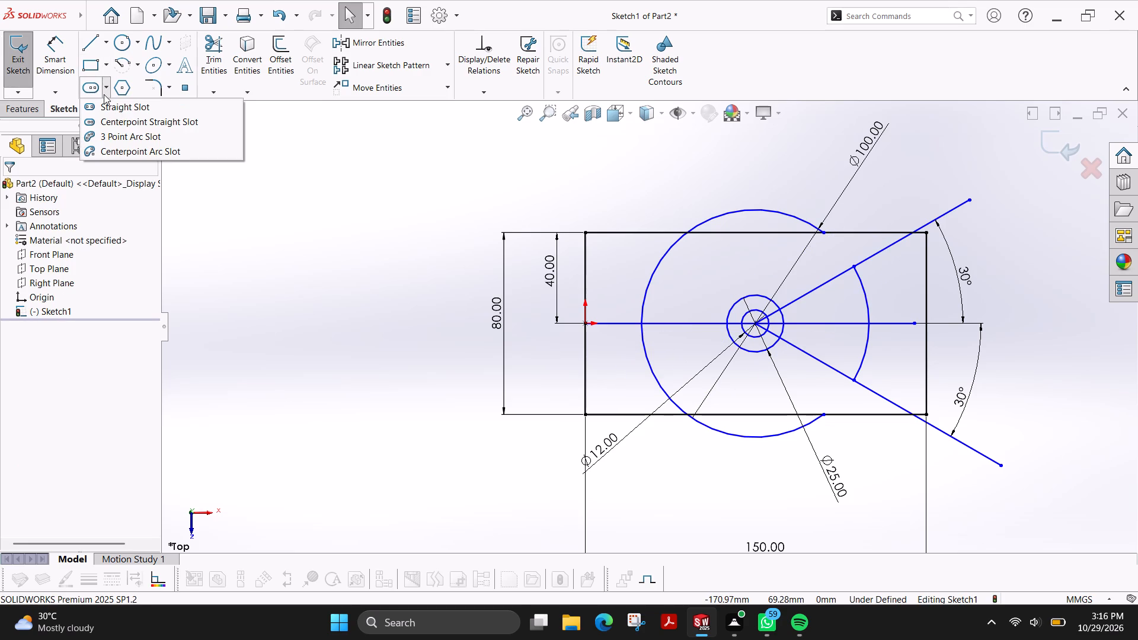
{"action": "left_click", "coordinate": [149, 157]}
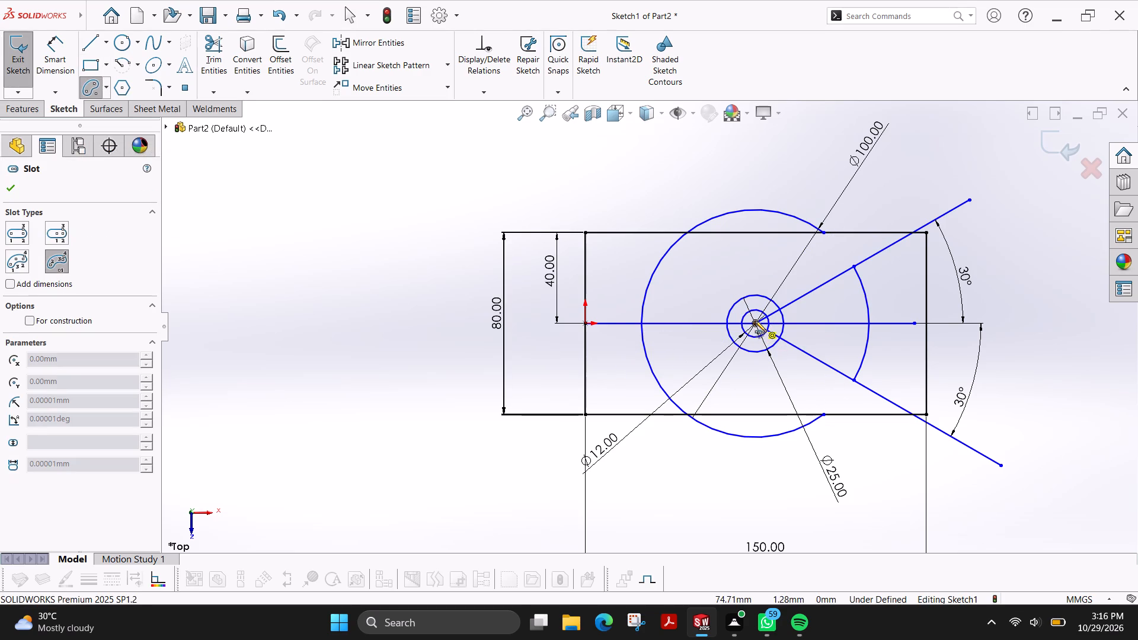
{"action": "left_click", "coordinate": [755, 321]}
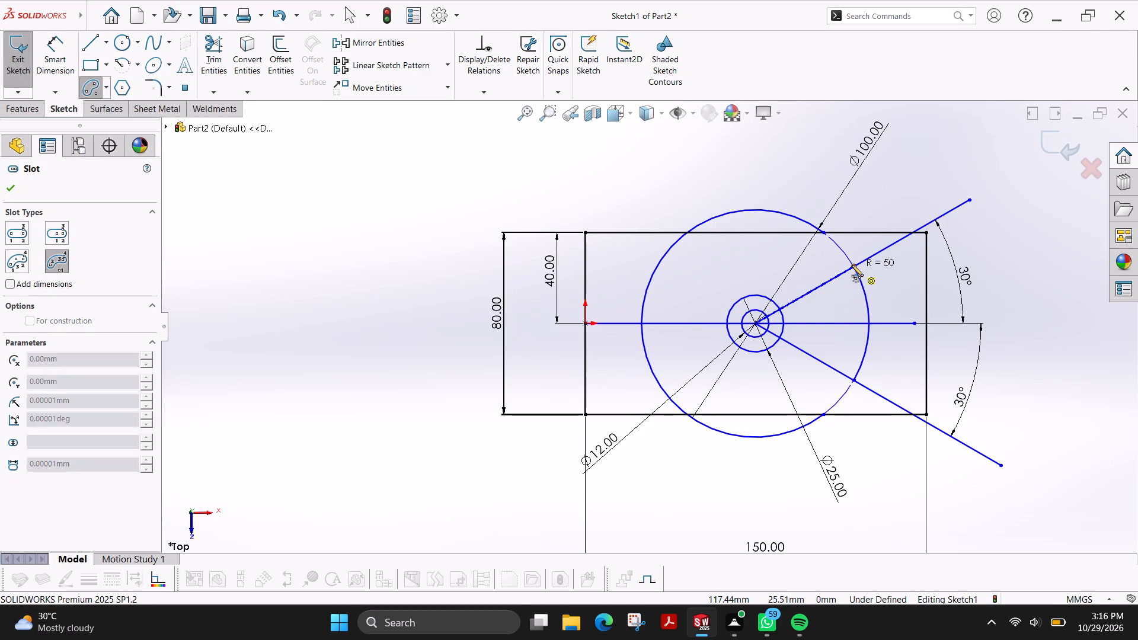
{"action": "left_click", "coordinate": [852, 265]}
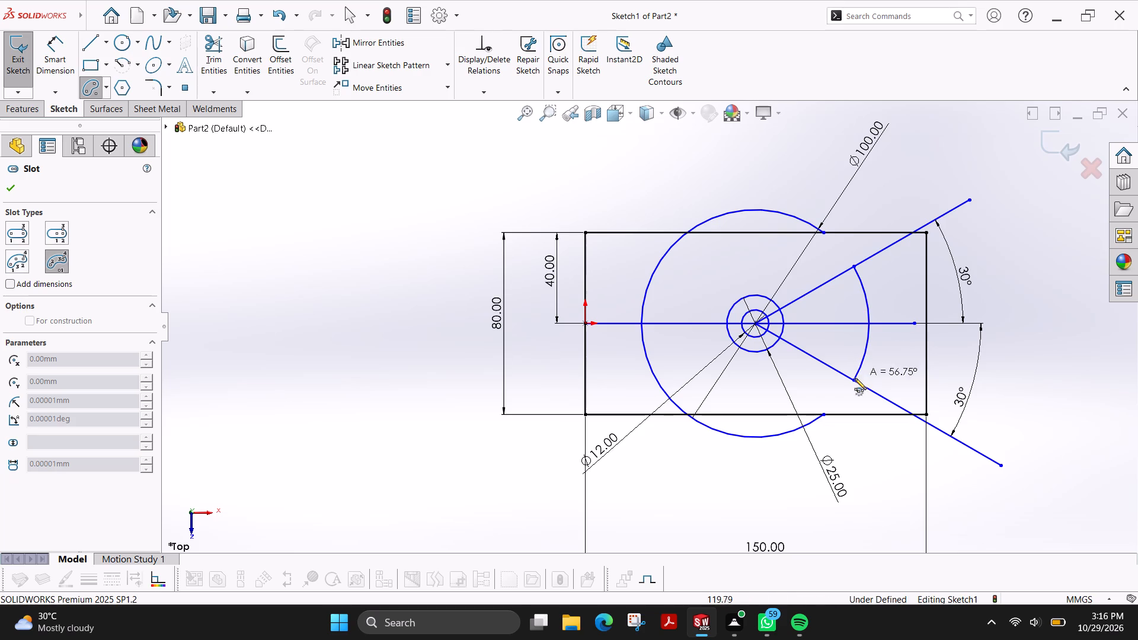
{"action": "left_click", "coordinate": [853, 380]}
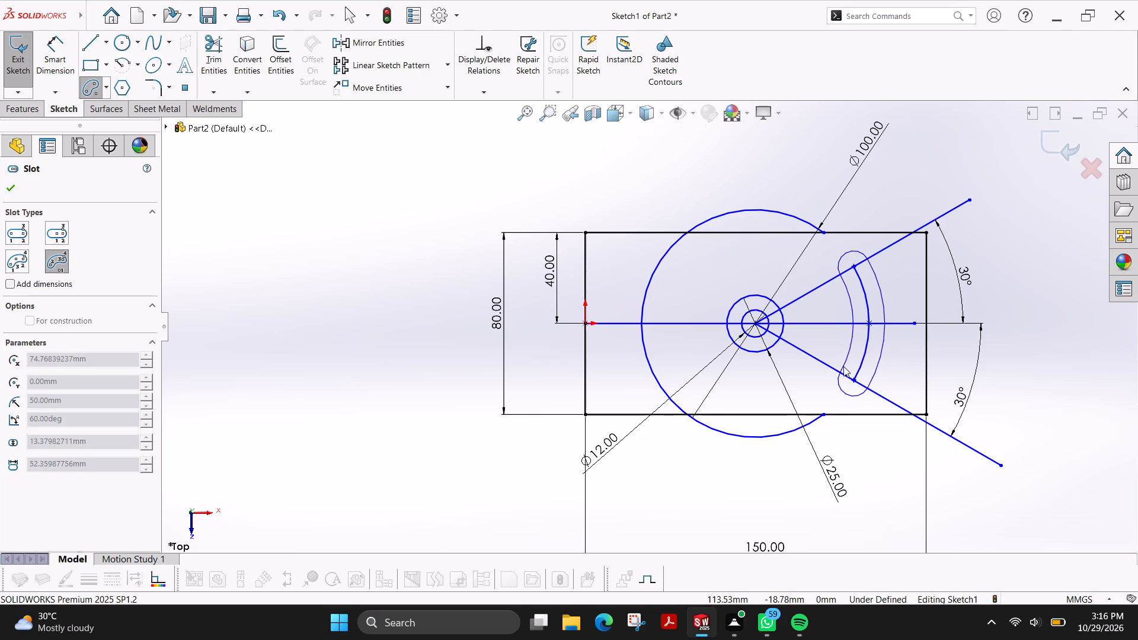
{"action": "left_click", "coordinate": [843, 366]}
{"action": "left_click", "coordinate": [6, 188]}
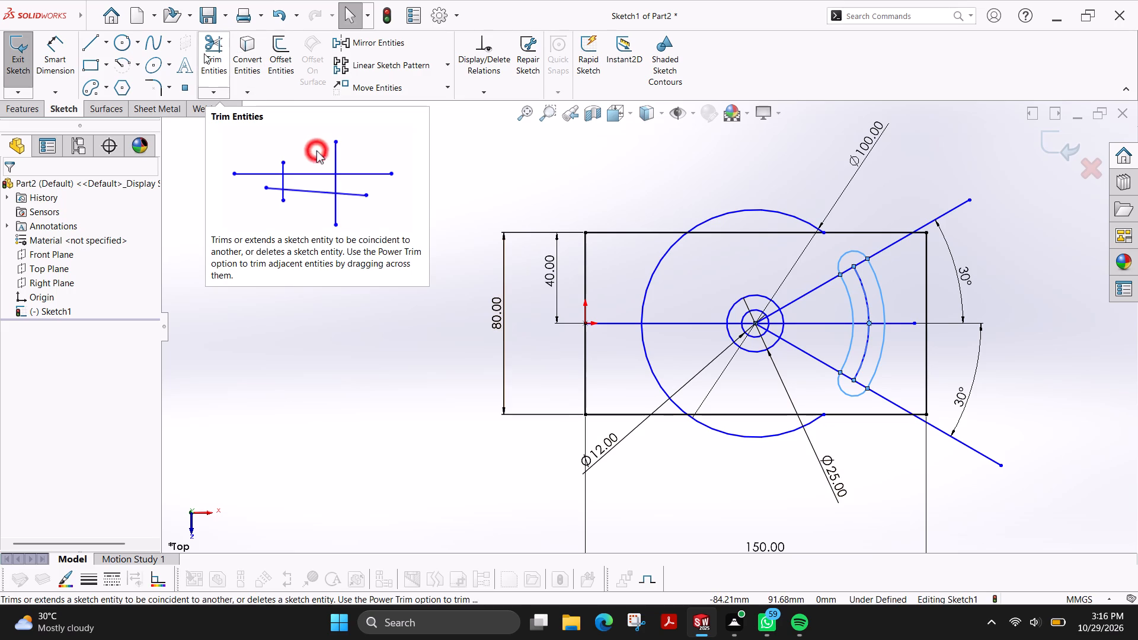
Trim away the 100 mm circle's remaining arcs outside the slot and the horizontal centre line left of the 25 mm circle.
{"action": "left_click_drag", "start_coordinate": [708, 201], "coordinate": [746, 210]}
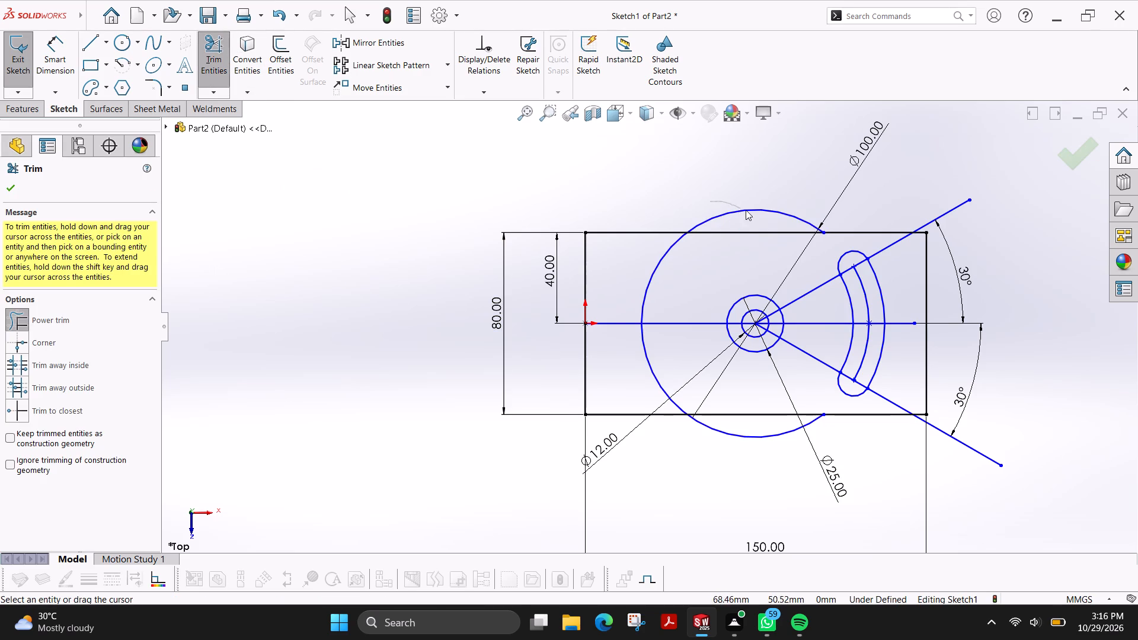
{"action": "left_click_drag", "start_coordinate": [746, 210], "coordinate": [751, 212]}
{"action": "left_click_drag", "start_coordinate": [715, 262], "coordinate": [640, 296]}
{"action": "left_click_drag", "start_coordinate": [683, 309], "coordinate": [635, 344]}
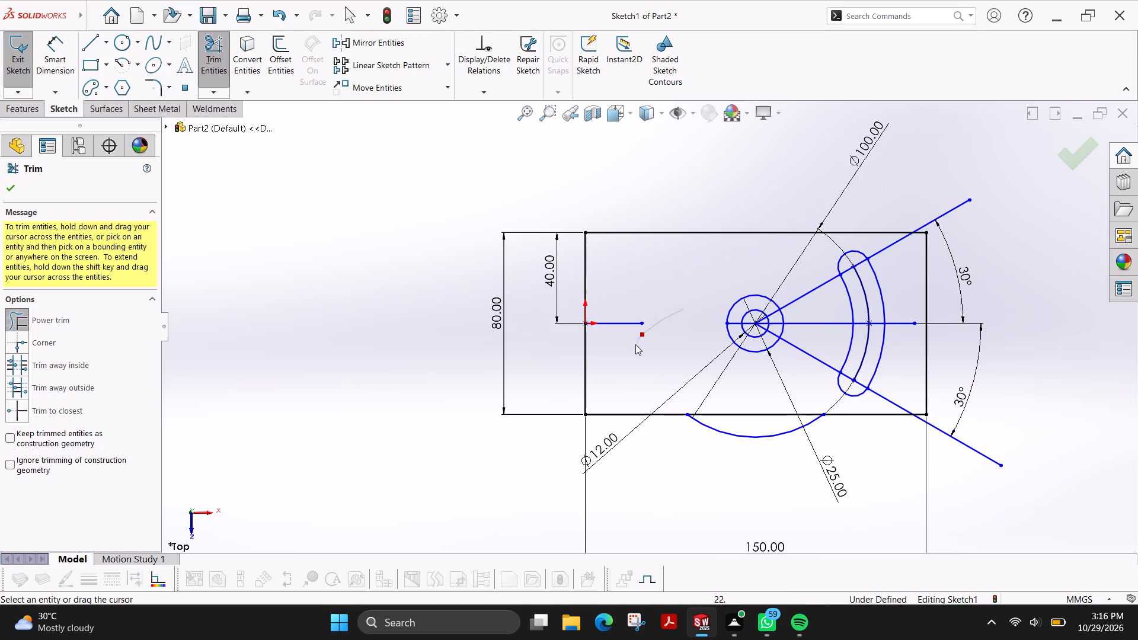
{"action": "left_click_drag", "start_coordinate": [635, 344], "coordinate": [639, 348]}
{"action": "left_click_drag", "start_coordinate": [621, 309], "coordinate": [622, 357]}
{"action": "left_click_drag", "start_coordinate": [728, 455], "coordinate": [752, 431]}
Trim the three lines between the 25 mm circle and the slot, plus the lower sloping and horizontal segments just beyond the slot.
{"action": "left_click_drag", "start_coordinate": [808, 341], "coordinate": [784, 371]}
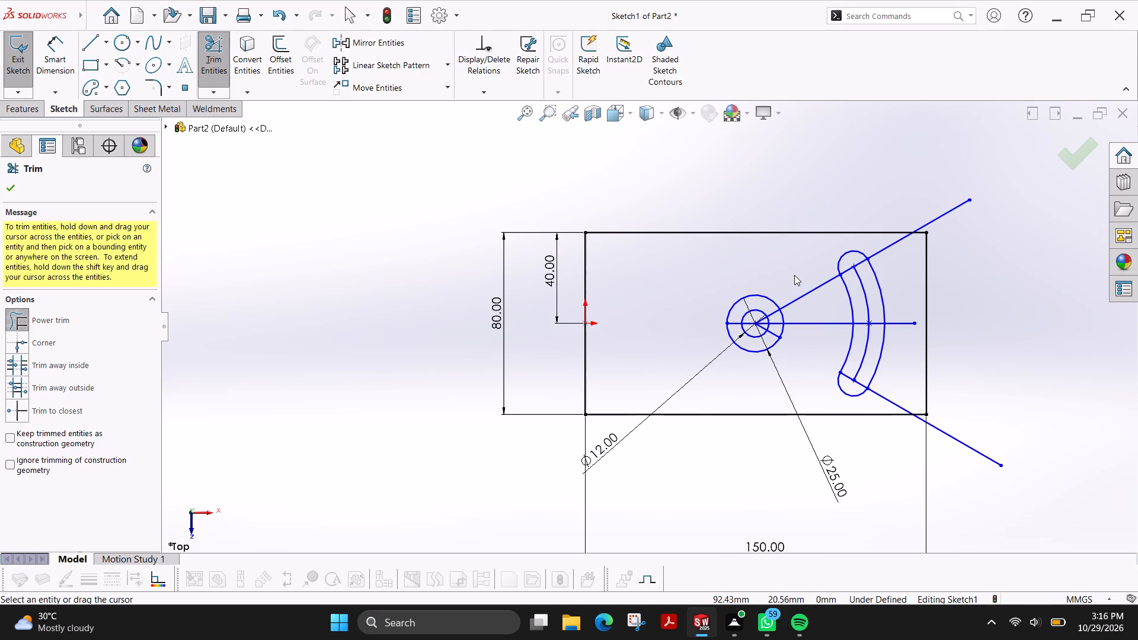
{"action": "left_click_drag", "start_coordinate": [794, 275], "coordinate": [809, 339]}
{"action": "left_click_drag", "start_coordinate": [899, 389], "coordinate": [871, 406]}
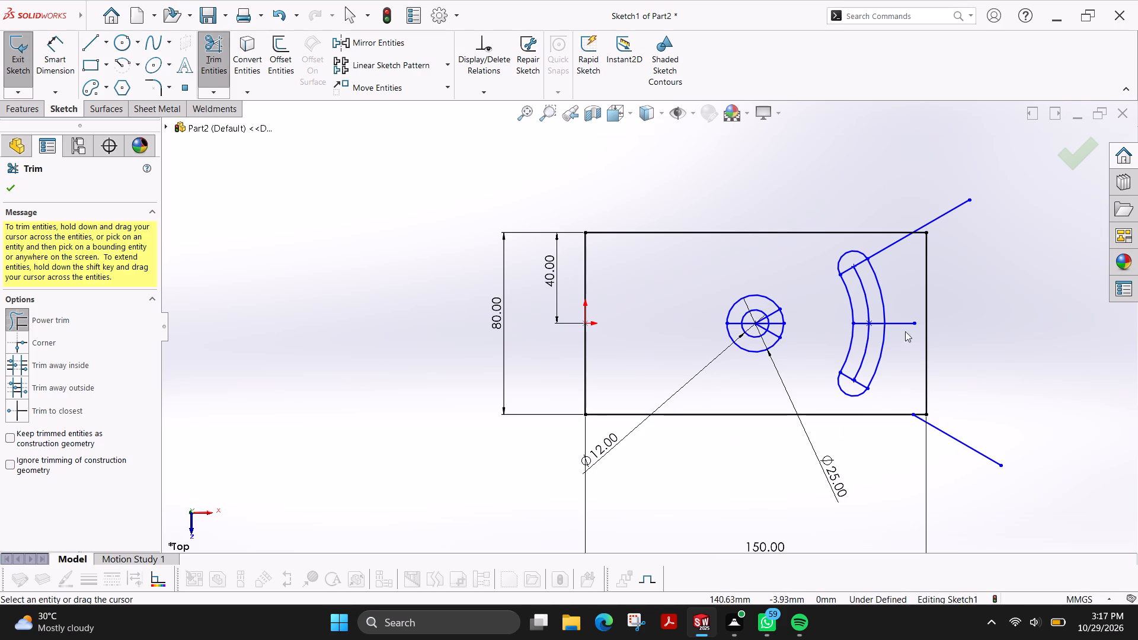
{"action": "left_click_drag", "start_coordinate": [895, 309], "coordinate": [896, 347]}
Trim the sloping line pieces, horizontal centre line and arc centreline inside the slot, leaving only its outline.
{"action": "scroll", "coordinate": [895, 358], "scroll_direction": "down", "scroll_amount": 4}
{"action": "left_click_drag", "start_coordinate": [759, 396], "coordinate": [749, 411]}
{"action": "left_click_drag", "start_coordinate": [737, 377], "coordinate": [737, 392]}
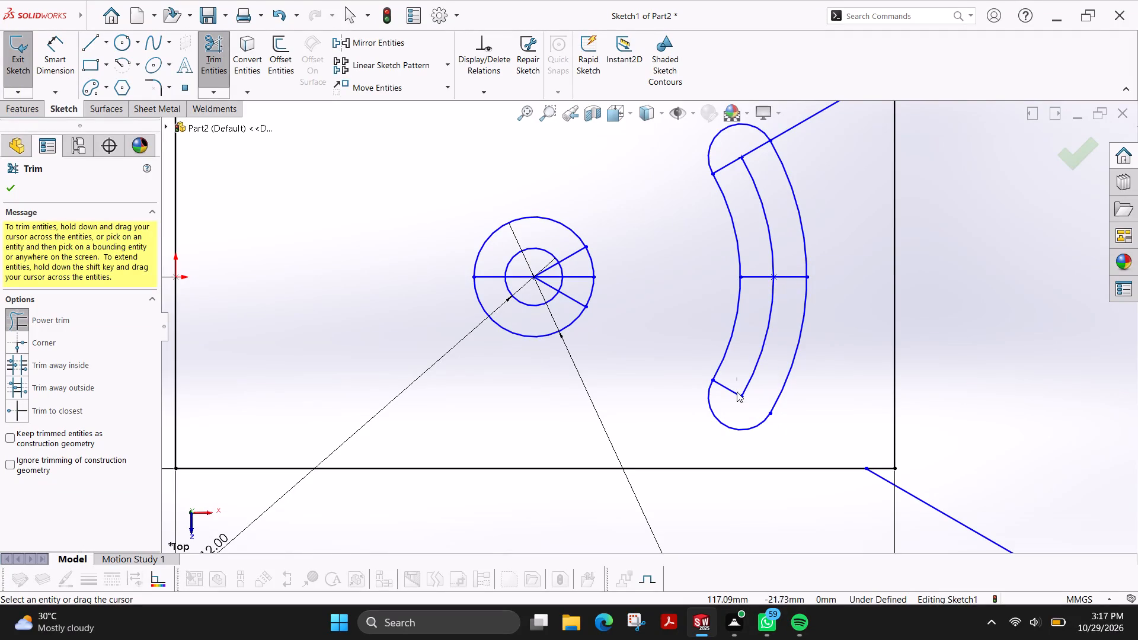
{"action": "left_click_drag", "start_coordinate": [737, 392], "coordinate": [761, 374]}
{"action": "left_click", "coordinate": [670, 236]}
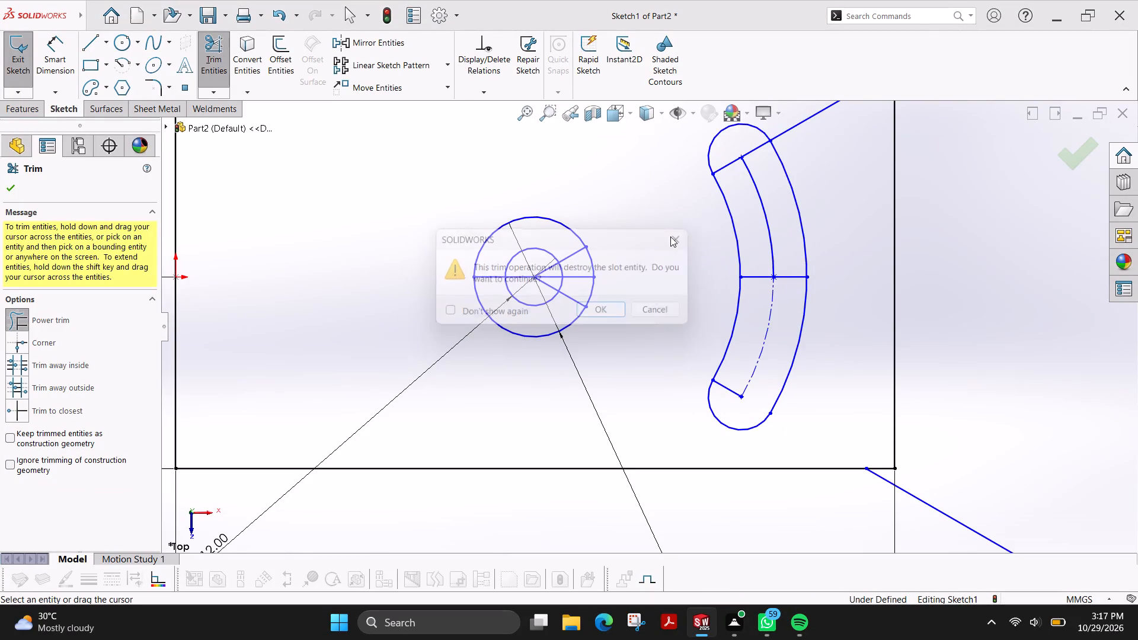
{"action": "left_click_drag", "start_coordinate": [741, 363], "coordinate": [734, 405]}
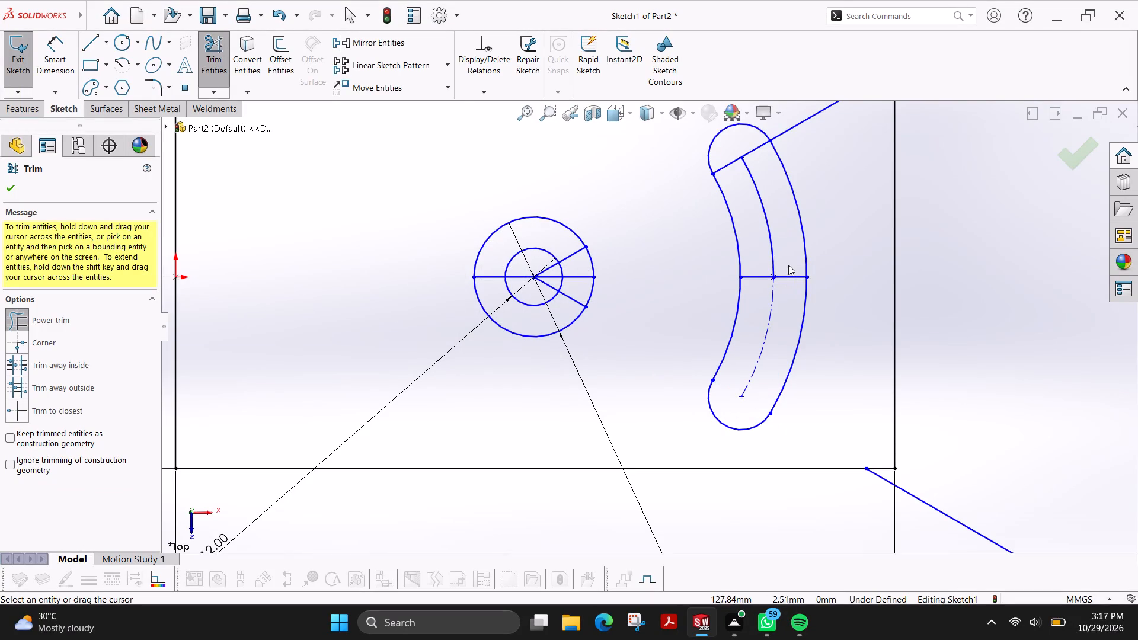
{"action": "left_click_drag", "start_coordinate": [788, 265], "coordinate": [782, 291]}
{"action": "left_click_drag", "start_coordinate": [772, 224], "coordinate": [757, 281]}
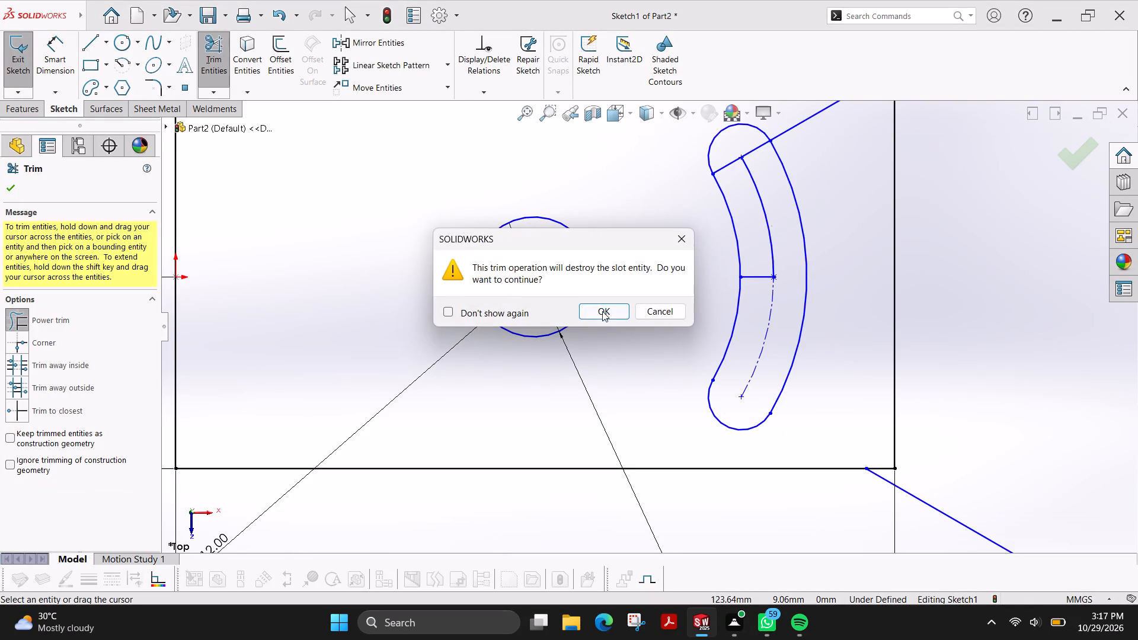
{"action": "left_click", "coordinate": [599, 312]}
{"action": "left_click_drag", "start_coordinate": [754, 250], "coordinate": [772, 340]}
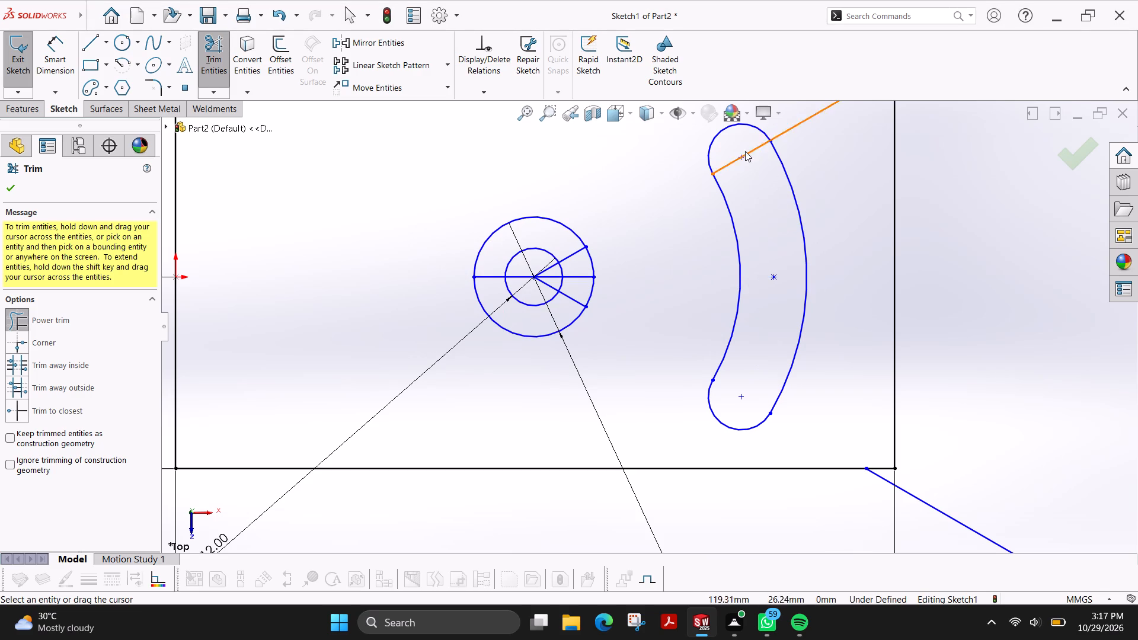
{"action": "left_click_drag", "start_coordinate": [738, 149], "coordinate": [756, 370]}
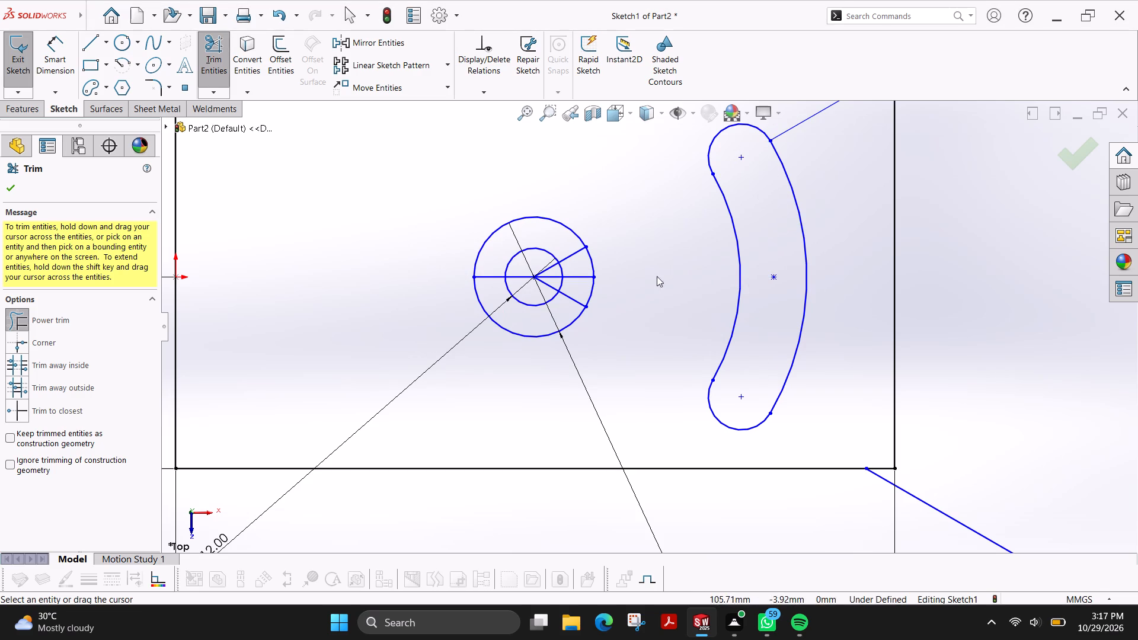
Trim all sloping and horizontal line segments remaining inside the 25 mm and 12 mm circles.
{"action": "left_click_drag", "start_coordinate": [562, 243], "coordinate": [569, 305]}
{"action": "scroll", "coordinate": [578, 254], "scroll_direction": "down", "scroll_amount": 4}
{"action": "left_click_drag", "start_coordinate": [505, 288], "coordinate": [524, 343]}
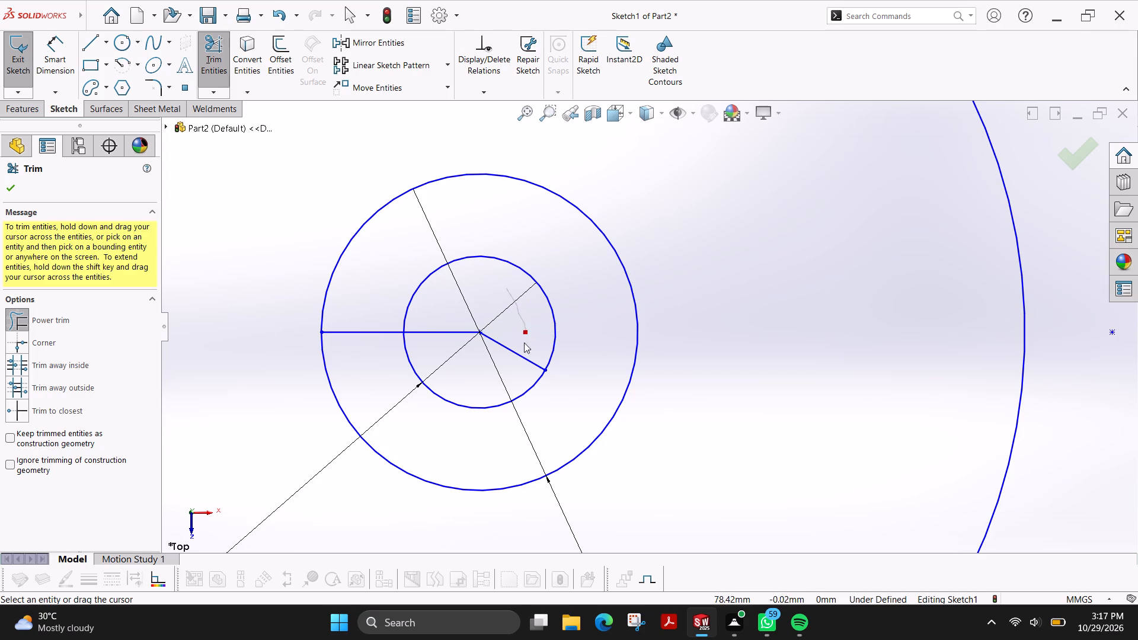
{"action": "left_click_drag", "start_coordinate": [524, 343], "coordinate": [439, 312]}
{"action": "left_click_drag", "start_coordinate": [388, 303], "coordinate": [386, 356]}
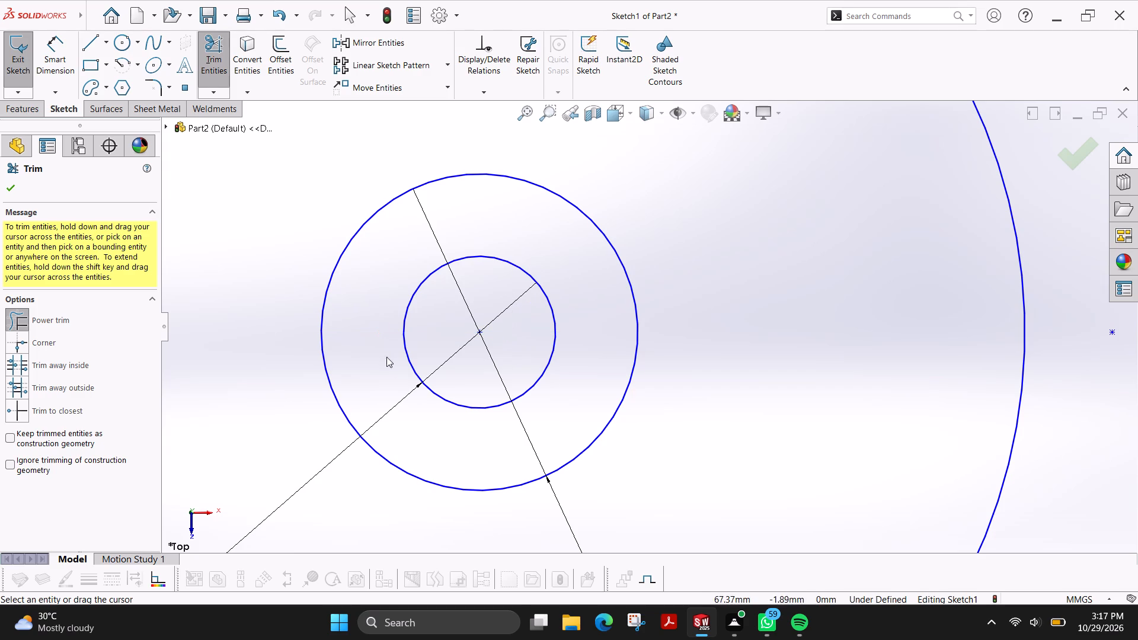
Trim the upper sloping line beyond the slot and both sloping line ends outside the rectangle, and finish trimming.
{"action": "scroll", "coordinate": [542, 304], "scroll_direction": "up", "scroll_amount": 3}
{"action": "scroll", "coordinate": [760, 219], "scroll_direction": "up", "scroll_amount": 3}
{"action": "scroll", "coordinate": [835, 189], "scroll_direction": "up", "scroll_amount": 2}
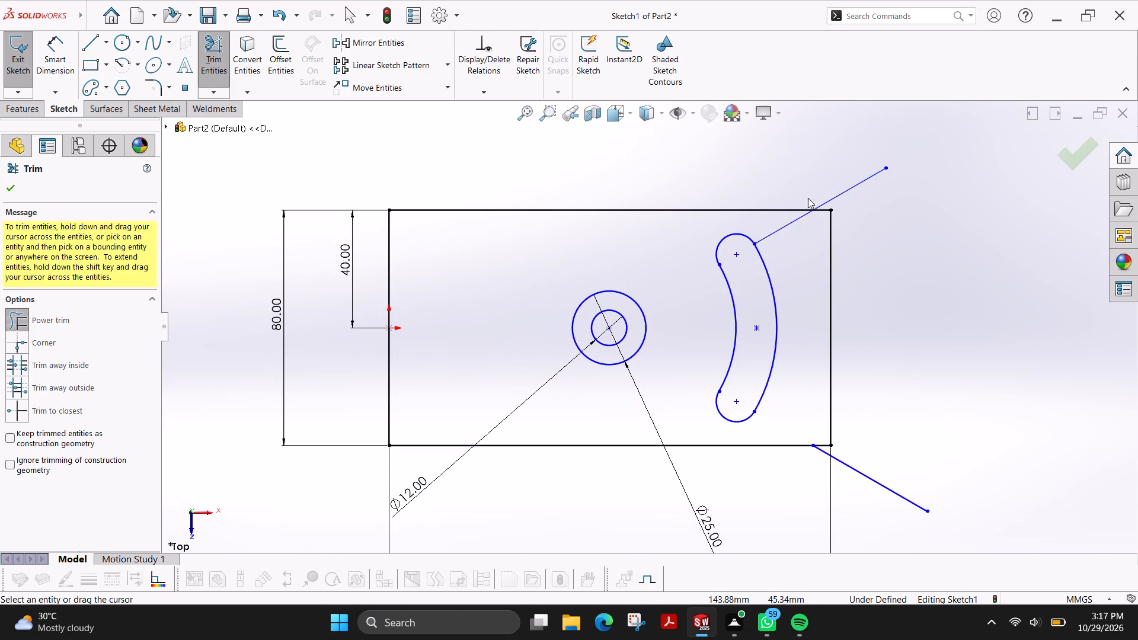
{"action": "left_click_drag", "start_coordinate": [759, 228], "coordinate": [778, 241]}
{"action": "left_click_drag", "start_coordinate": [899, 464], "coordinate": [861, 511]}
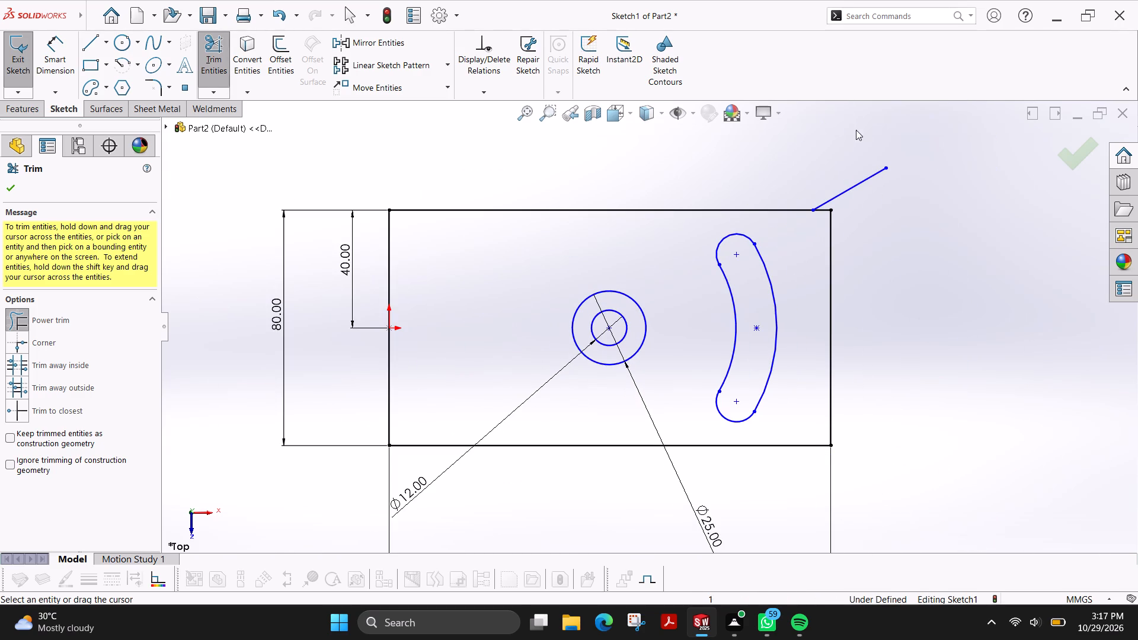
{"action": "left_click_drag", "start_coordinate": [838, 153], "coordinate": [871, 221]}
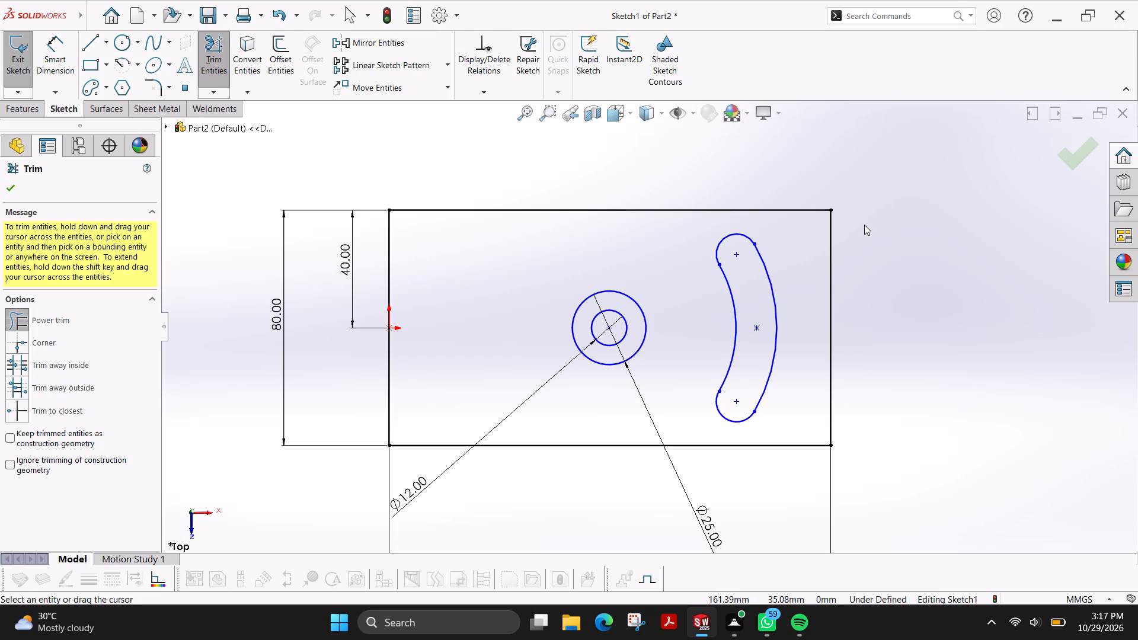
{"action": "left_click", "coordinate": [8, 181]}
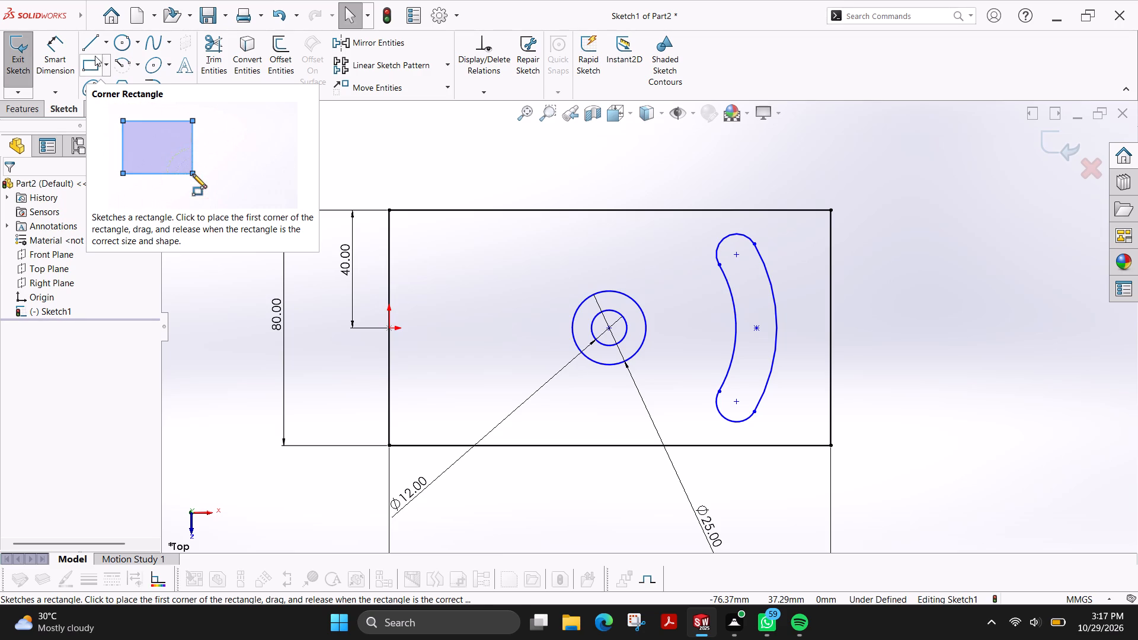
Extrude the plate region around the 25 mm circle and the arc slot 15 mm, Mid Plane.
{"action": "left_click", "coordinate": [23, 109]}
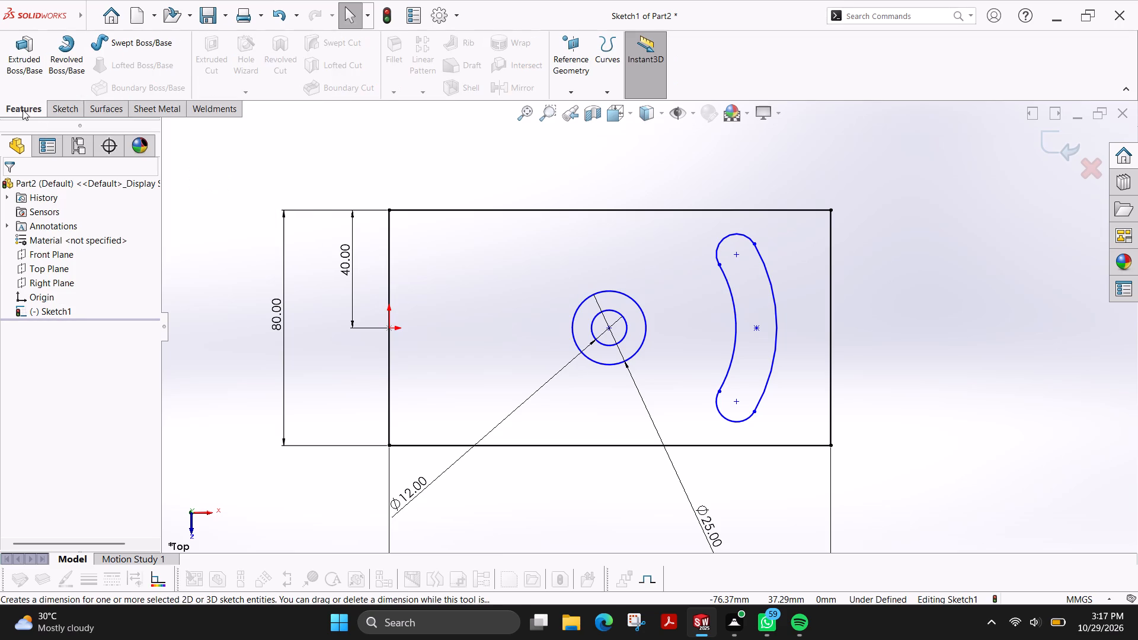
{"action": "left_click", "coordinate": [18, 62]}
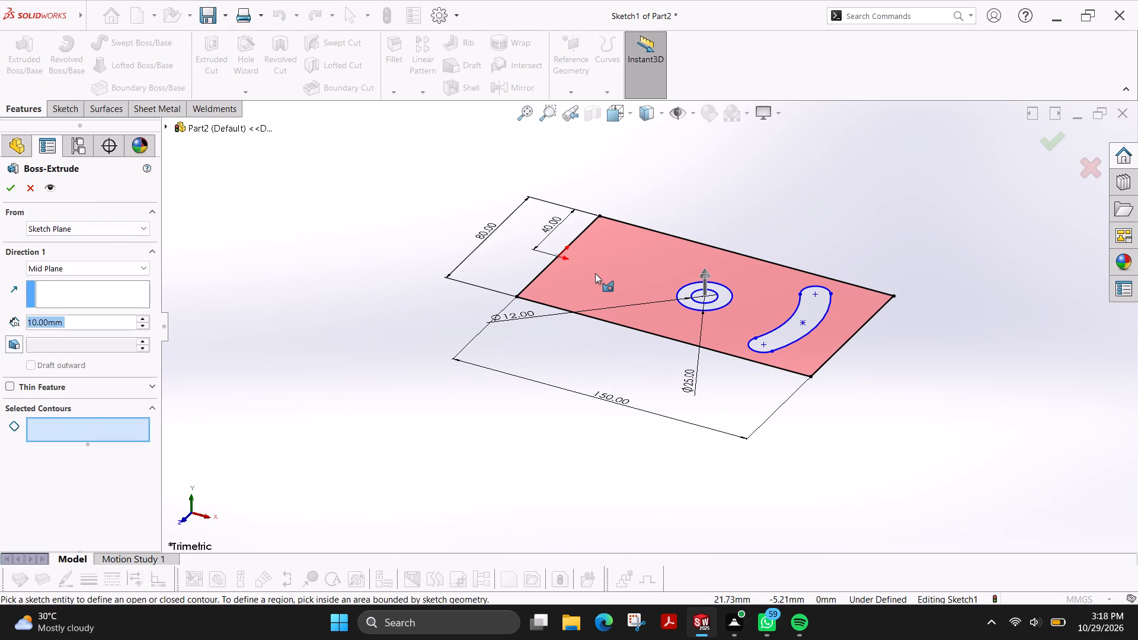
{"action": "double_click", "coordinate": [78, 321]}
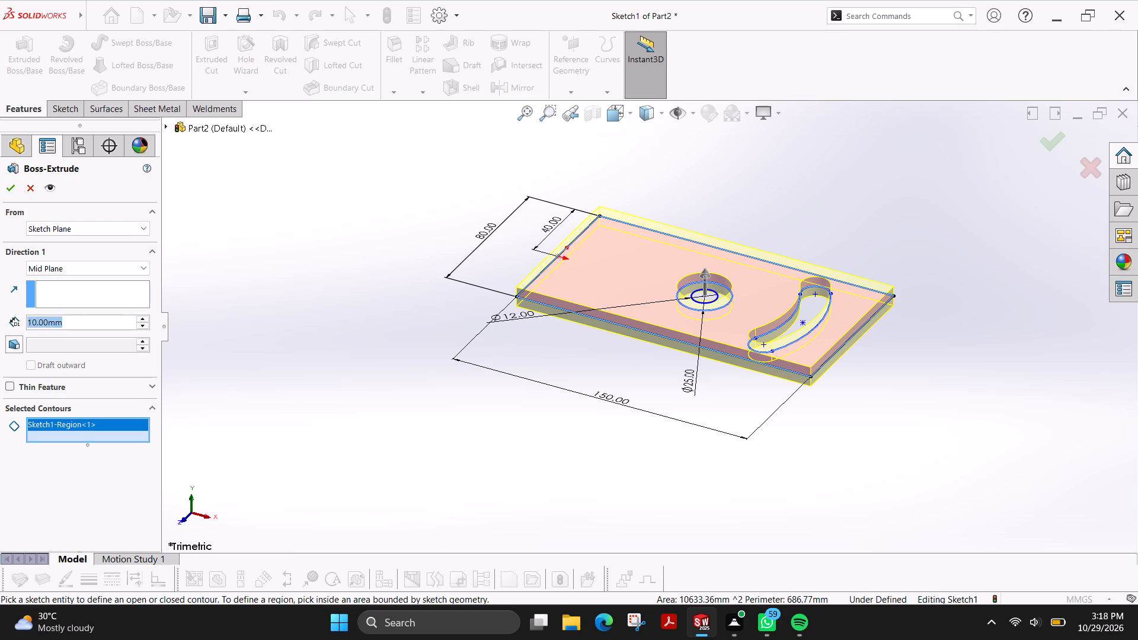
{"action": "type", "text": "15"}
{"action": "key", "text": "Return"}
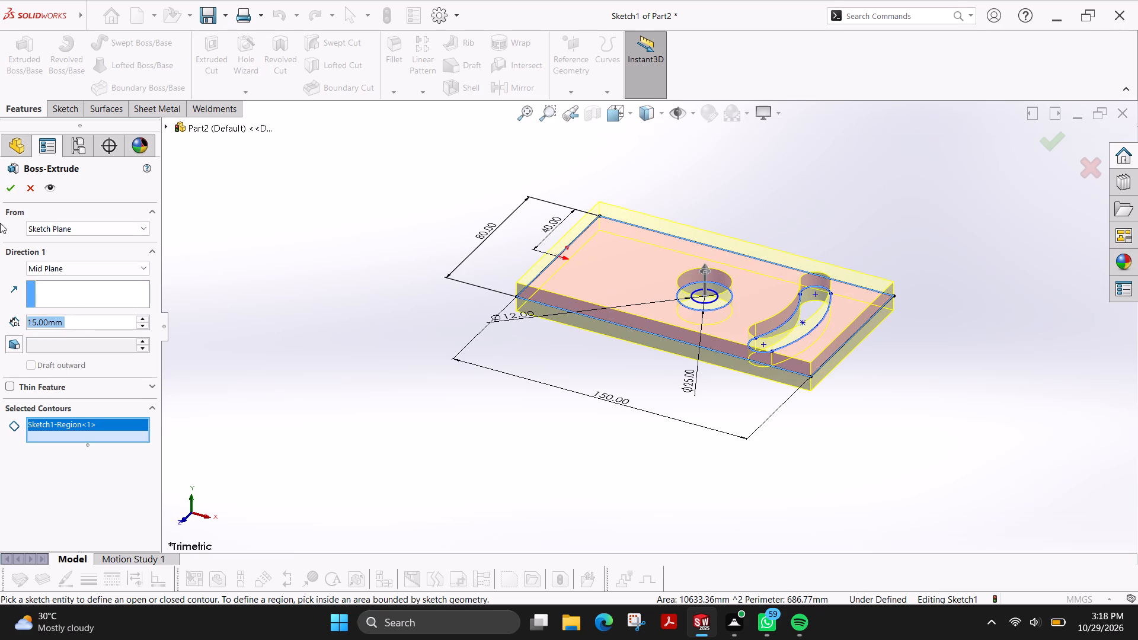
{"action": "left_click", "coordinate": [18, 187]}
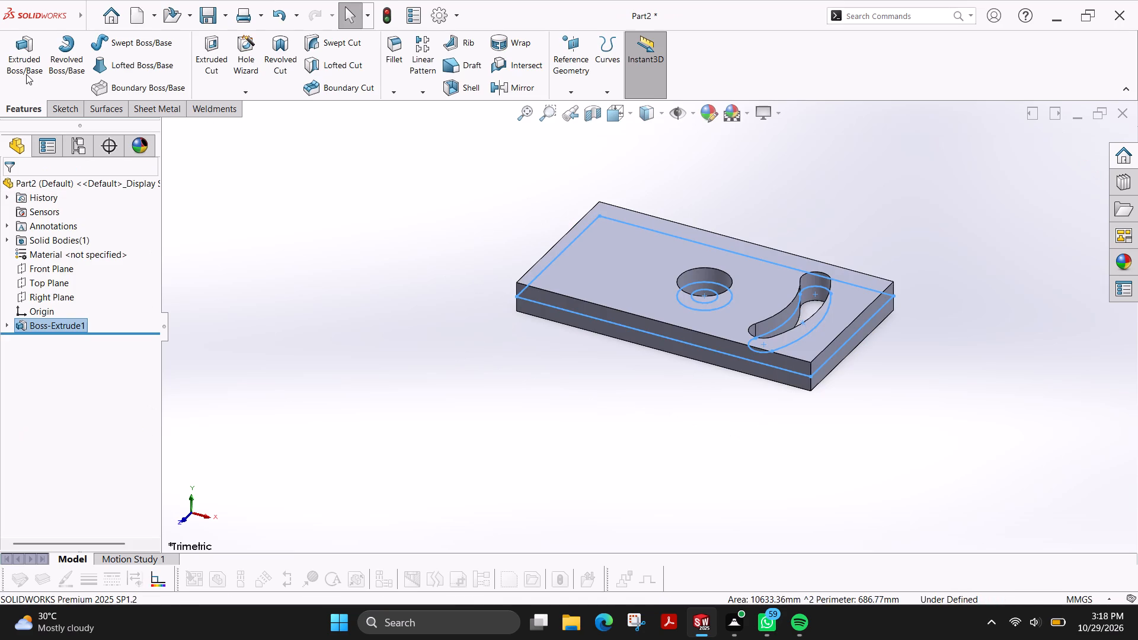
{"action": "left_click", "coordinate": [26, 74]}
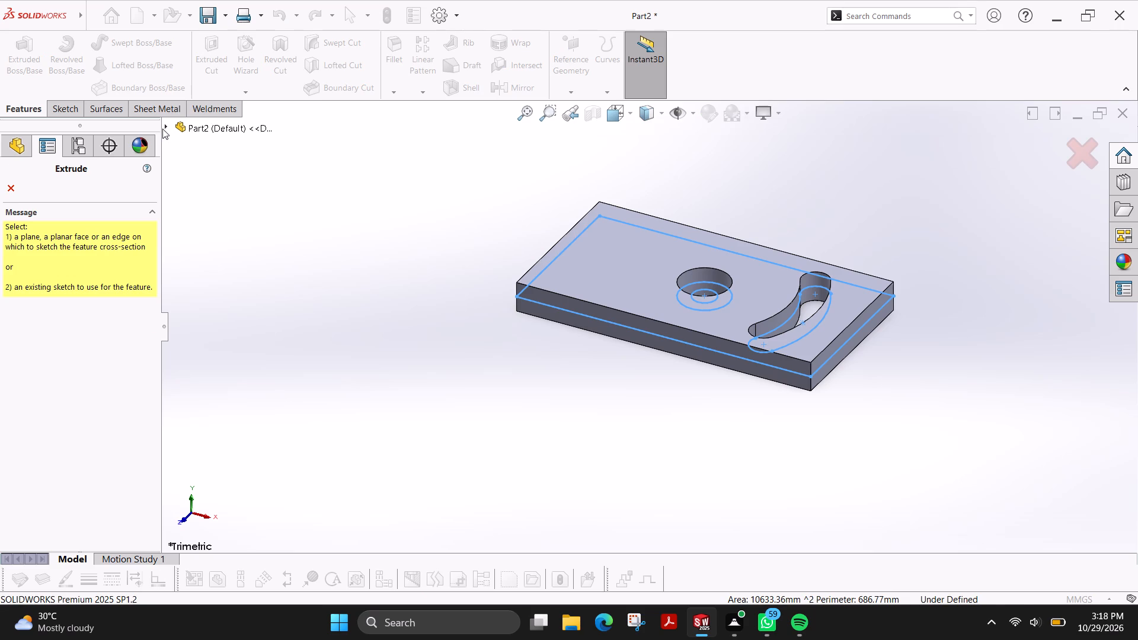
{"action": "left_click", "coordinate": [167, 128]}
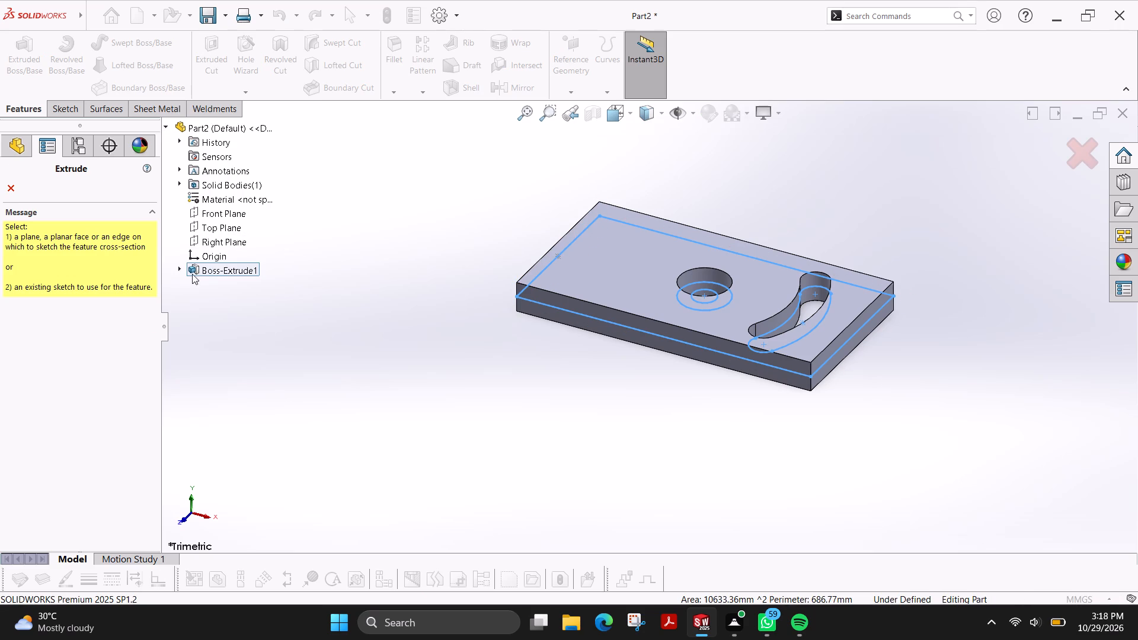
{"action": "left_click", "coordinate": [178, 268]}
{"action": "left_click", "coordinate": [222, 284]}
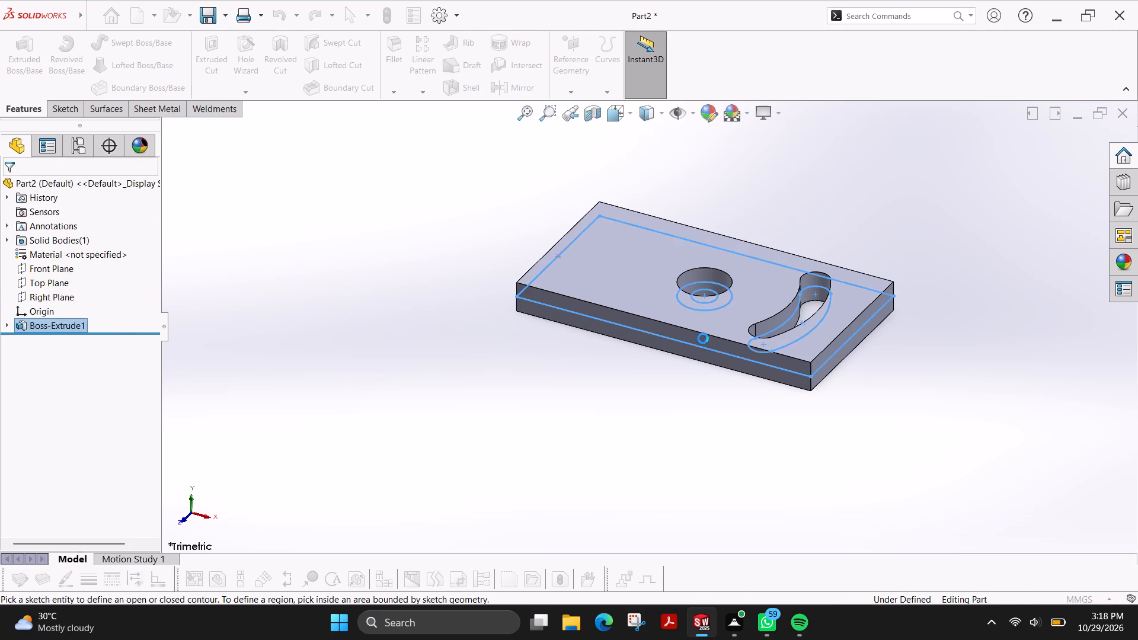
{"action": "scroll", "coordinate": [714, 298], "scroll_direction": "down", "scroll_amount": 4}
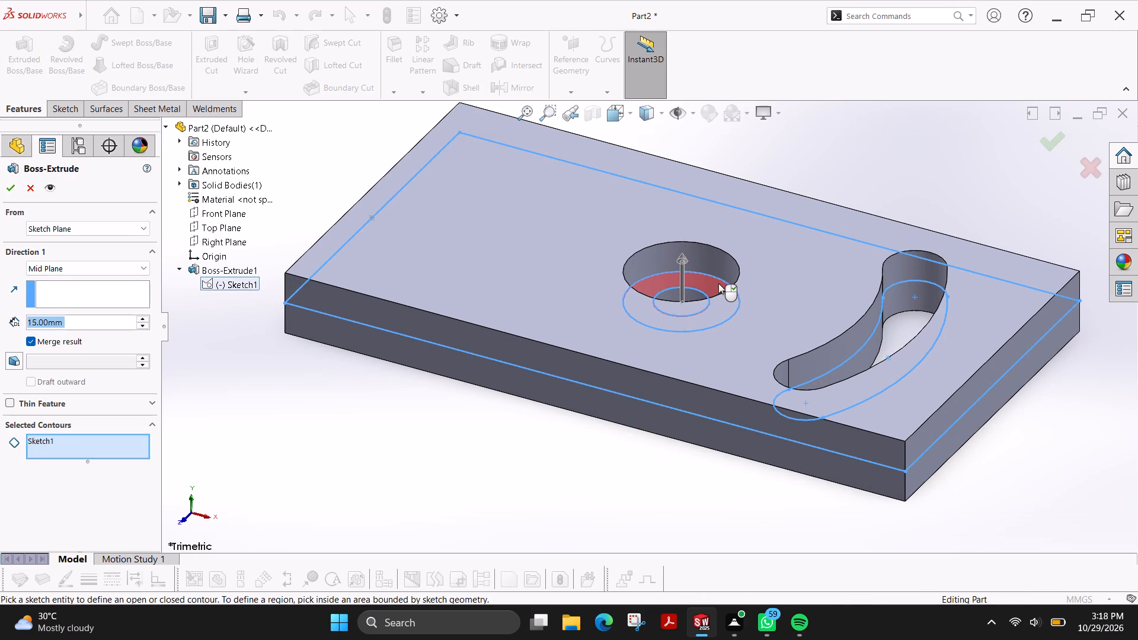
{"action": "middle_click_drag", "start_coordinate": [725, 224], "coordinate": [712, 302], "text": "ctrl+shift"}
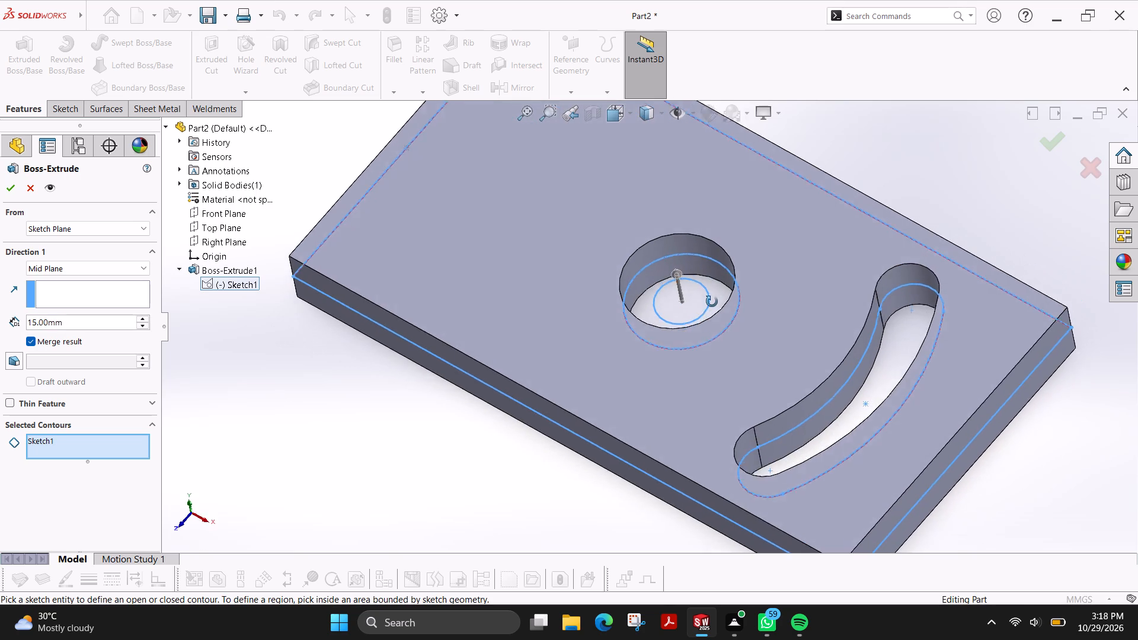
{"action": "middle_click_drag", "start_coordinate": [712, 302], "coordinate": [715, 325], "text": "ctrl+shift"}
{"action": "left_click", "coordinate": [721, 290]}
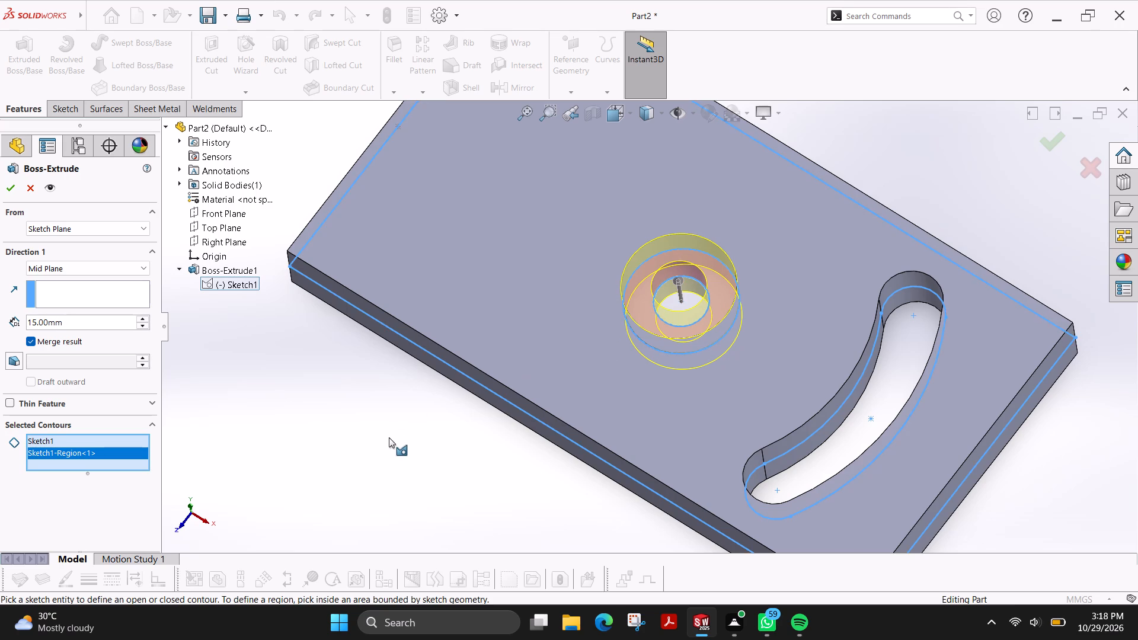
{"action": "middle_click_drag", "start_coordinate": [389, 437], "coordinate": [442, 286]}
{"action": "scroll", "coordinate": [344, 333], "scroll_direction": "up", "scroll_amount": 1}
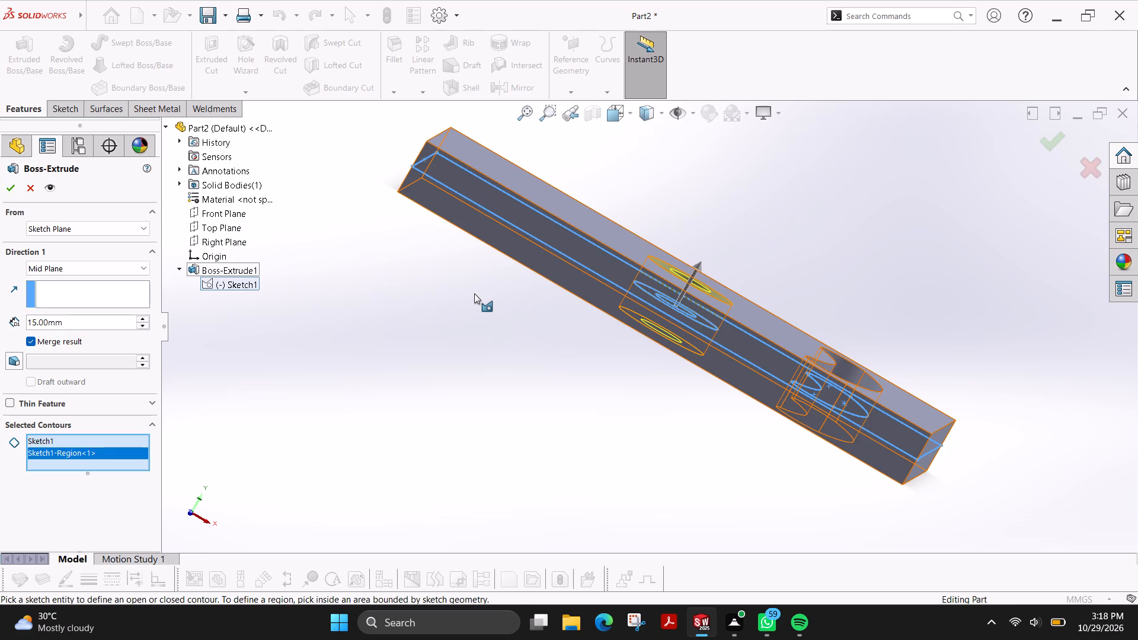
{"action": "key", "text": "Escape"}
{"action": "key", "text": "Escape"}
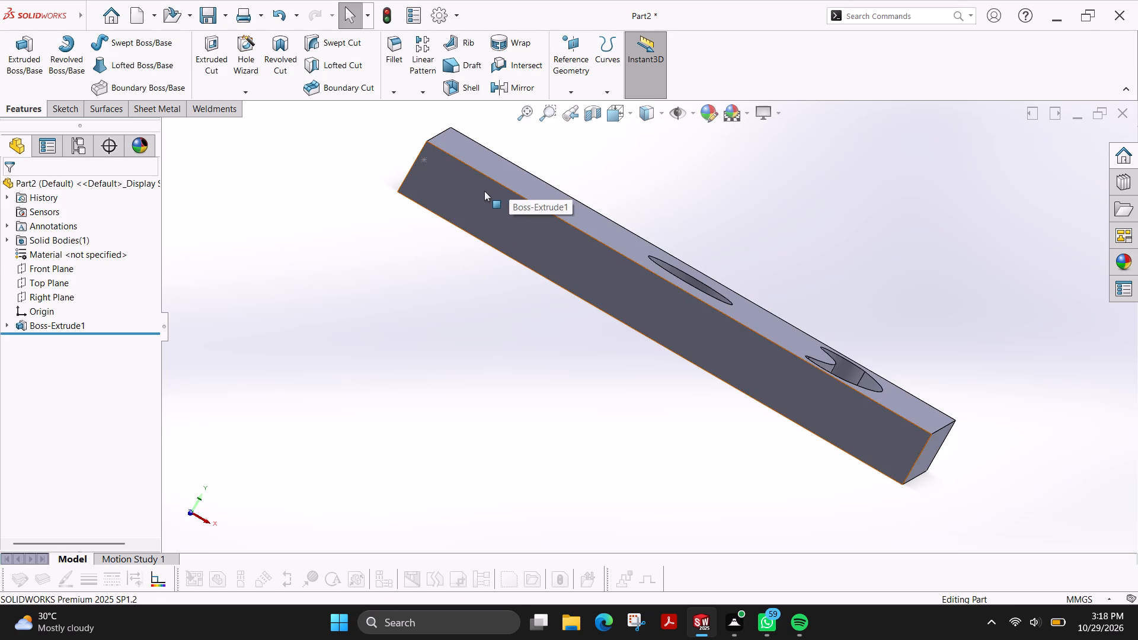
Edit the plate's extrusion so its end condition is Blind, extending 15 mm upward from the sketch plane.
{"action": "right_click", "coordinate": [484, 191]}
{"action": "left_click", "coordinate": [500, 152]}
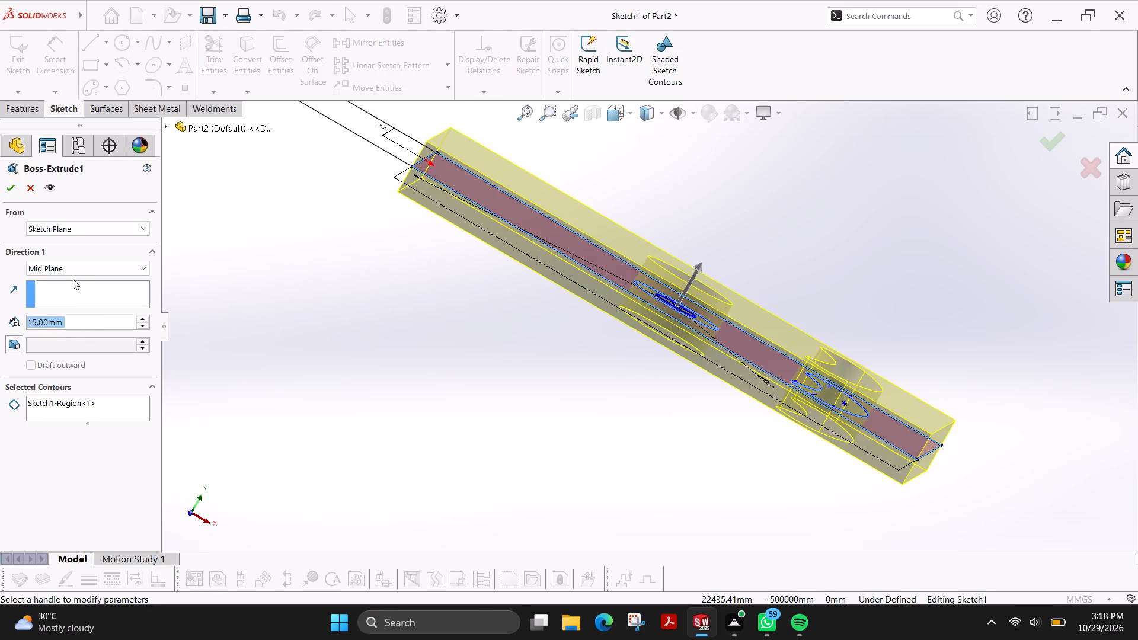
{"action": "left_click", "coordinate": [76, 270]}
{"action": "left_click", "coordinate": [65, 282]}
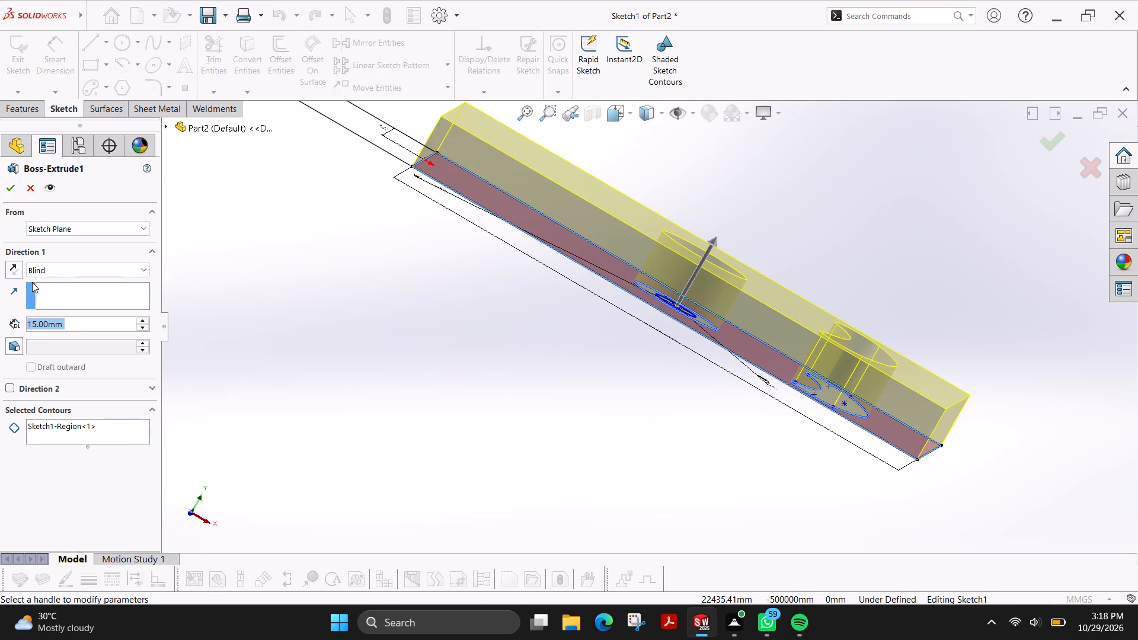
{"action": "scroll", "coordinate": [343, 286], "scroll_direction": "up", "scroll_amount": 2}
{"action": "left_click", "coordinate": [9, 269]}
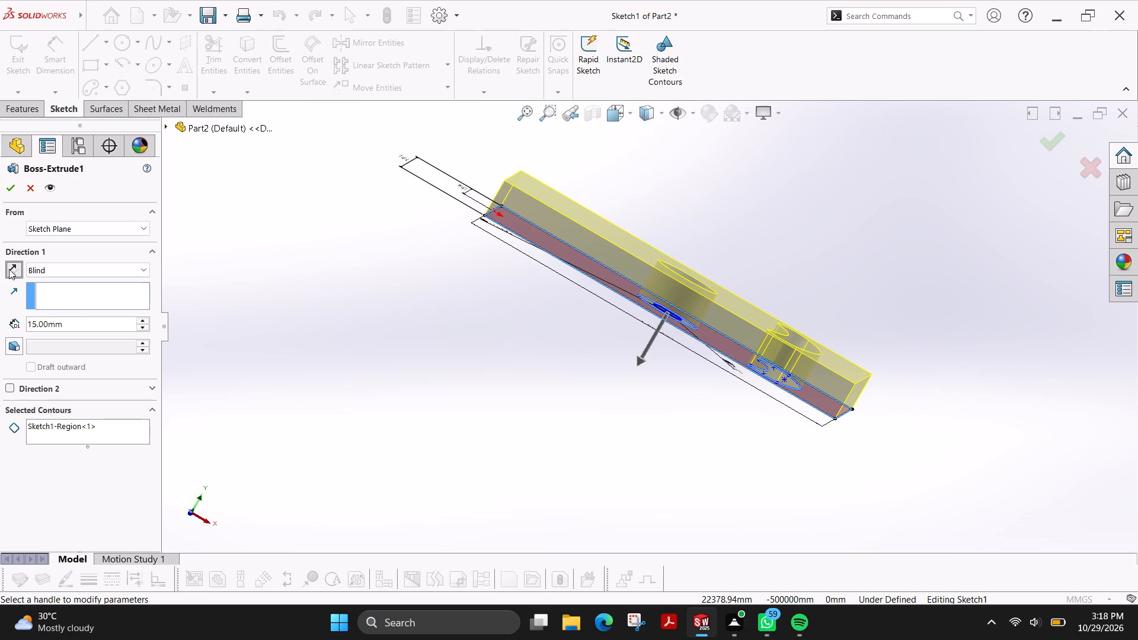
{"action": "left_click", "coordinate": [9, 269]}
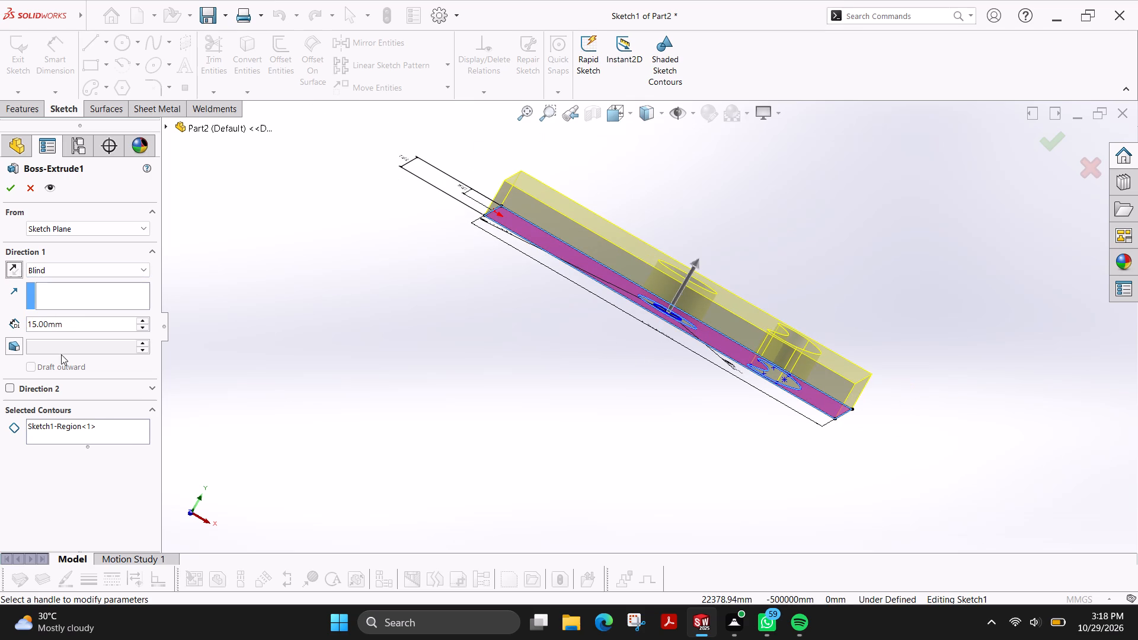
{"action": "left_click", "coordinate": [10, 186]}
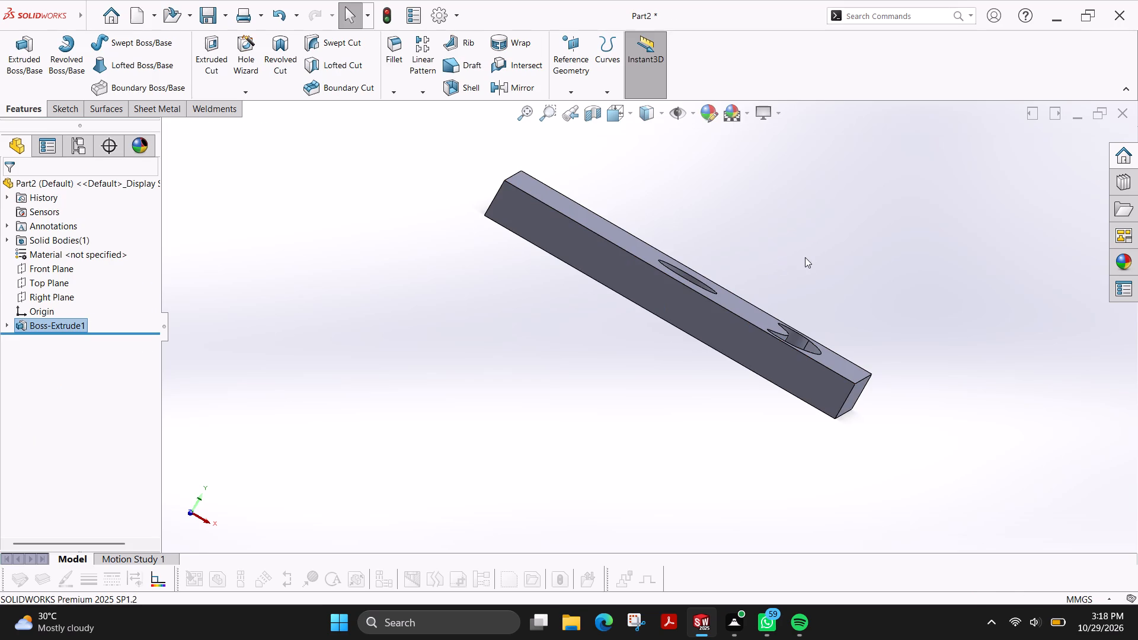
Extrude the ring region between the 25 mm and 12 mm circles of the plate's sketch 10 mm, Blind, merged with the plate.
{"action": "middle_click_drag", "start_coordinate": [805, 257], "coordinate": [774, 302], "text": "ctrl+shift"}
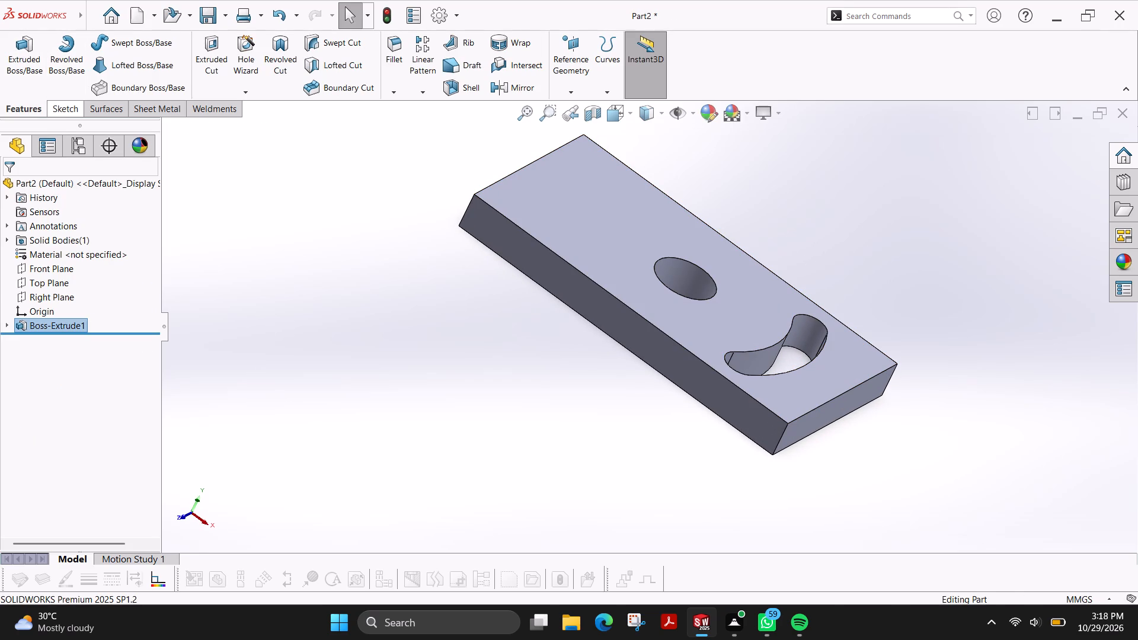
{"action": "left_click", "coordinate": [61, 114]}
{"action": "left_click", "coordinate": [26, 109]}
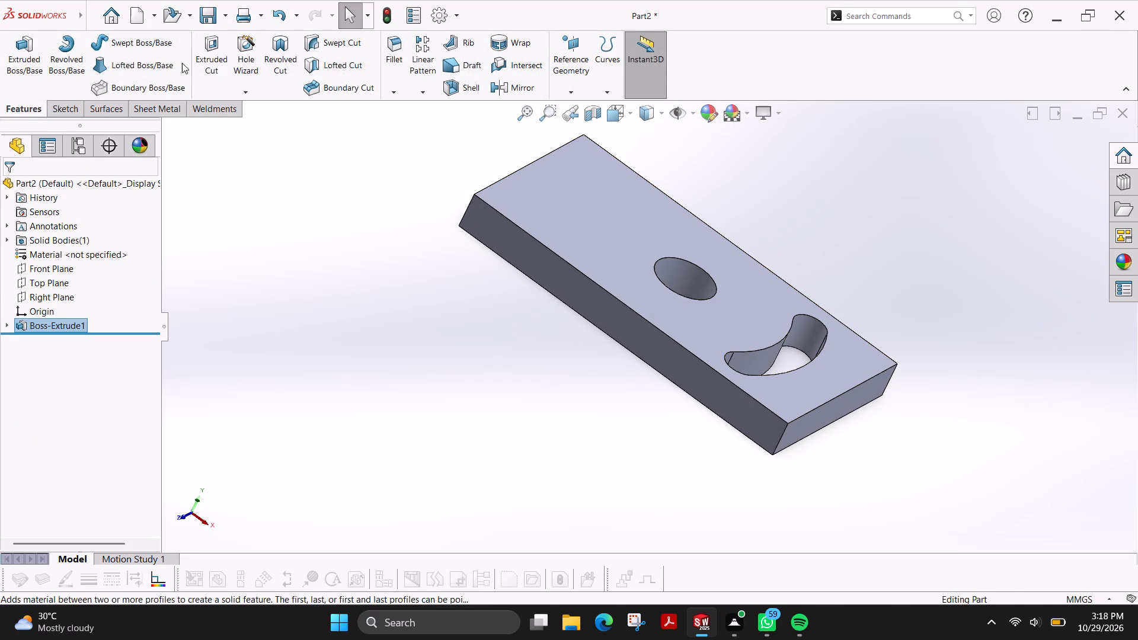
{"action": "left_click", "coordinate": [31, 63]}
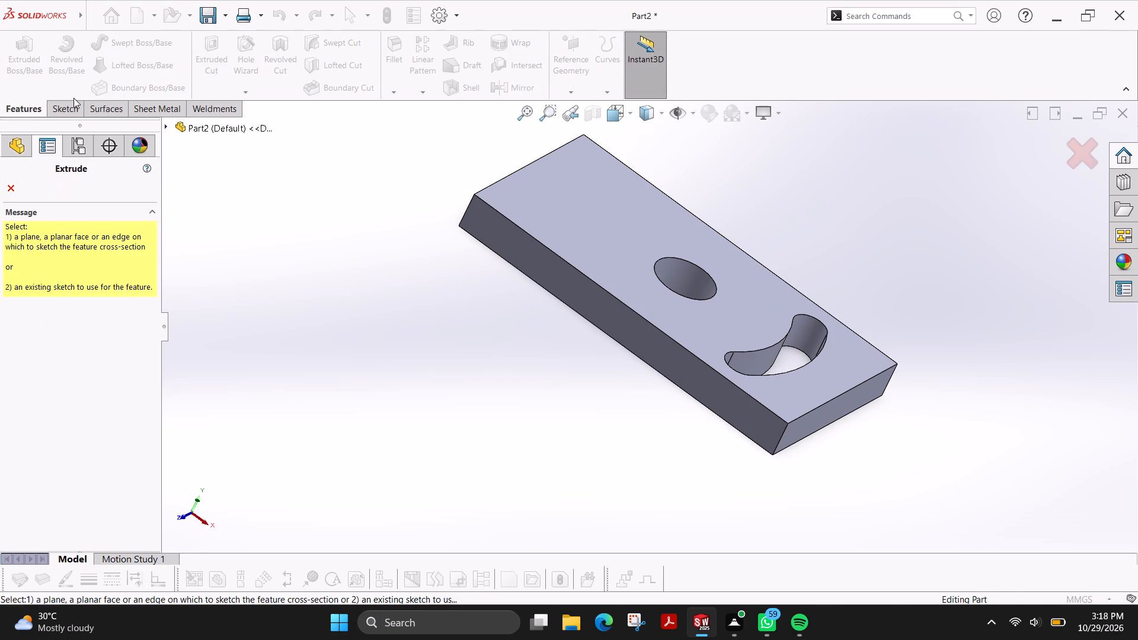
{"action": "left_click", "coordinate": [165, 127]}
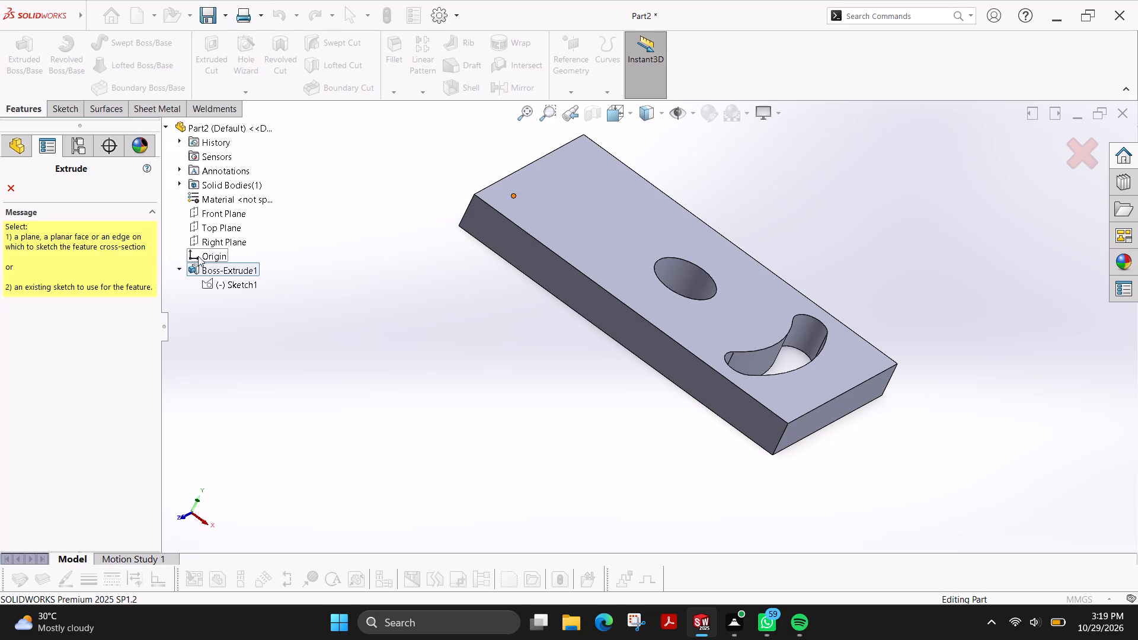
{"action": "left_click", "coordinate": [216, 283]}
{"action": "scroll", "coordinate": [710, 291], "scroll_direction": "down", "scroll_amount": 1}
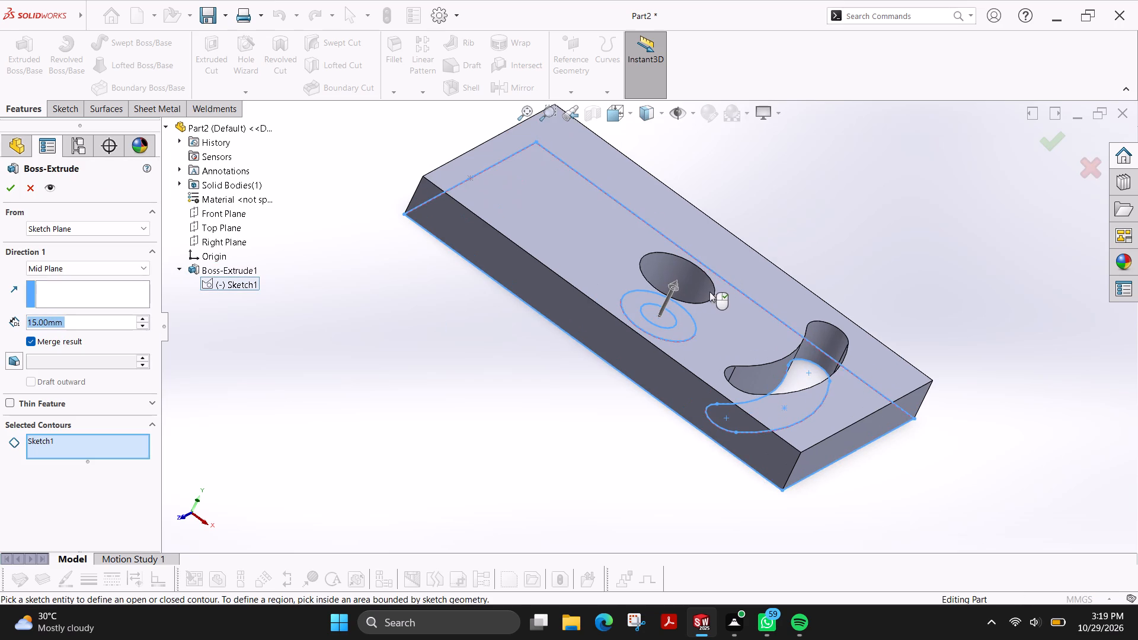
{"action": "scroll", "coordinate": [707, 268], "scroll_direction": "down", "scroll_amount": 1}
{"action": "middle_click_drag", "start_coordinate": [772, 226], "coordinate": [758, 278], "text": "ctrl+shift"}
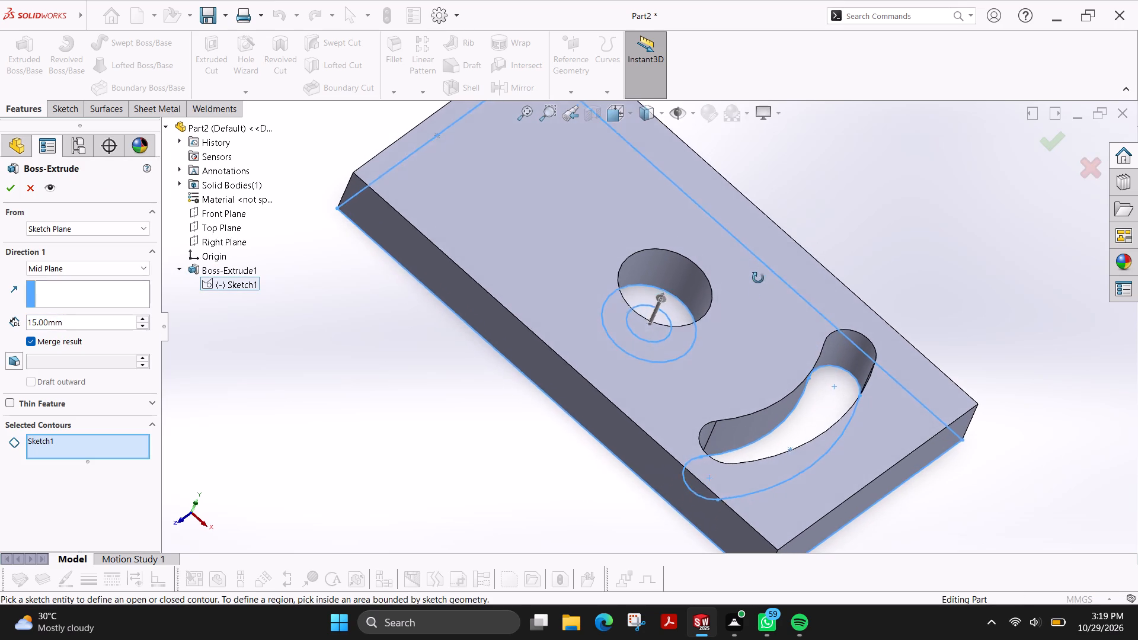
{"action": "middle_click_drag", "start_coordinate": [758, 278], "coordinate": [756, 293], "text": "ctrl+shift"}
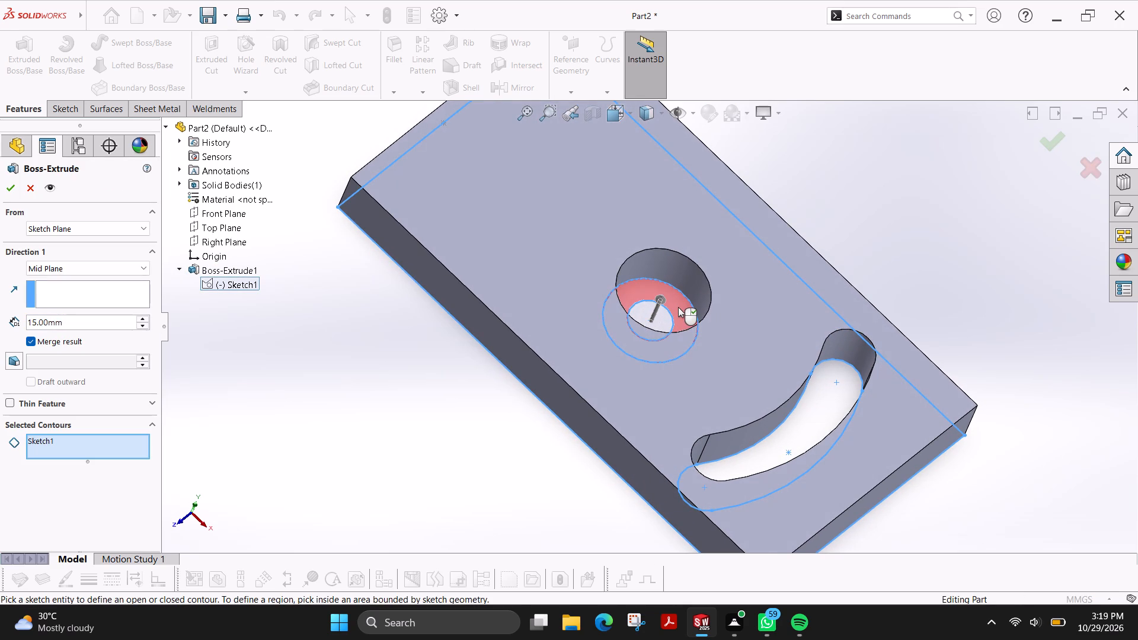
{"action": "left_click", "coordinate": [678, 307]}
{"action": "scroll", "coordinate": [262, 487], "scroll_direction": "up", "scroll_amount": 1}
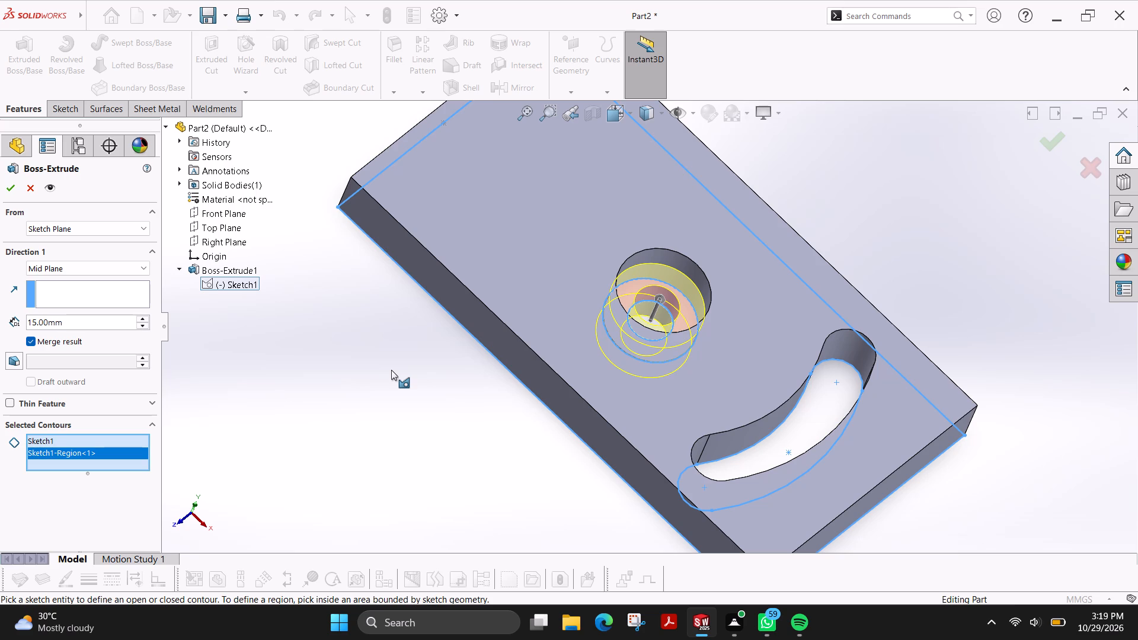
{"action": "middle_click_drag", "start_coordinate": [452, 399], "coordinate": [475, 380]}
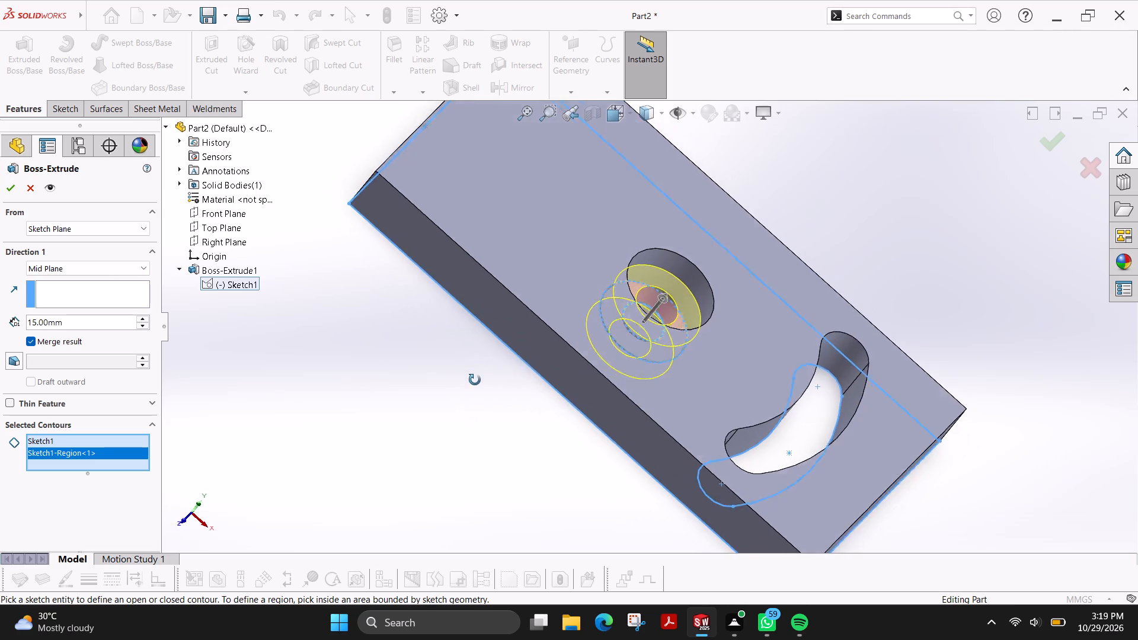
{"action": "middle_click_drag", "start_coordinate": [475, 380], "coordinate": [471, 373]}
{"action": "left_click", "coordinate": [106, 269]}
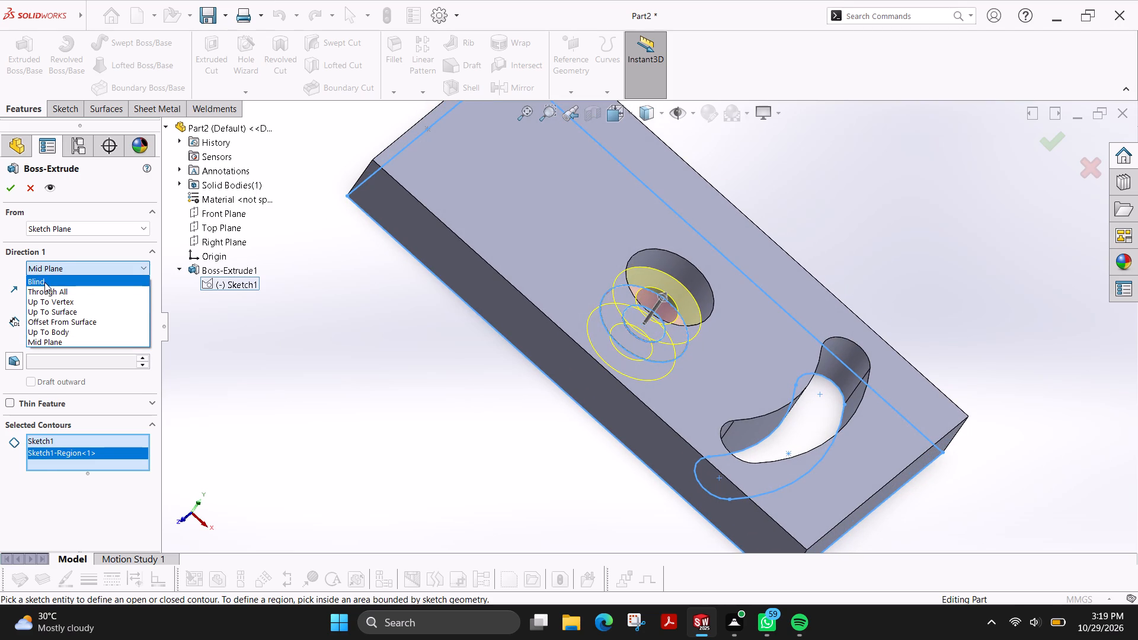
{"action": "left_click", "coordinate": [44, 282]}
{"action": "middle_click_drag", "start_coordinate": [340, 318], "coordinate": [359, 295]}
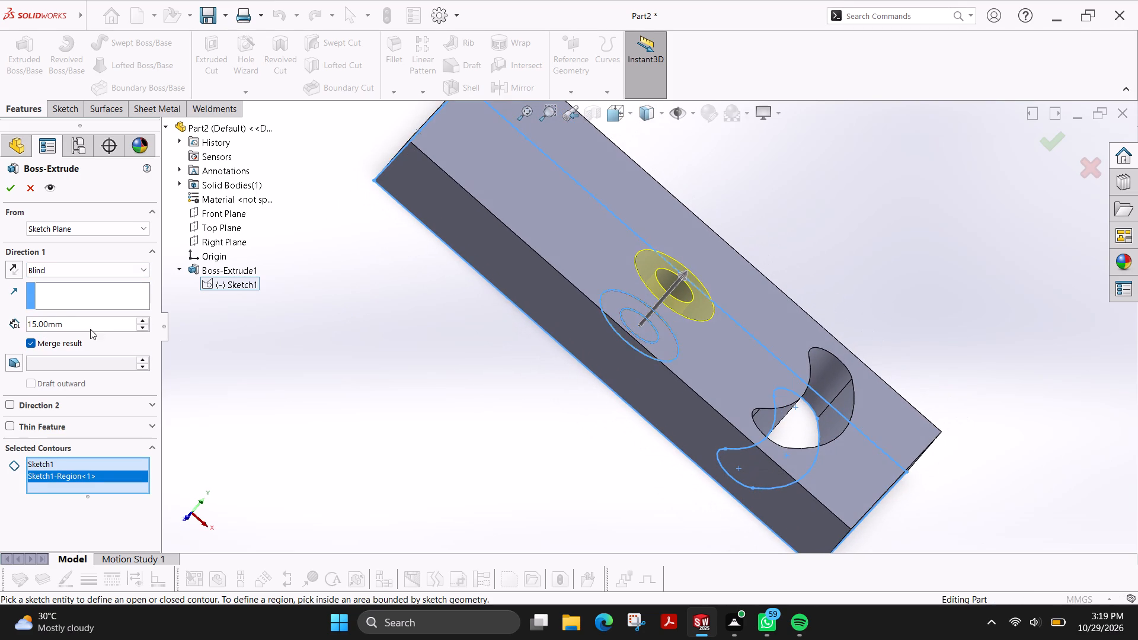
{"action": "double_click", "coordinate": [80, 324]}
{"action": "type", "text": "10"}
{"action": "key", "text": "Return"}
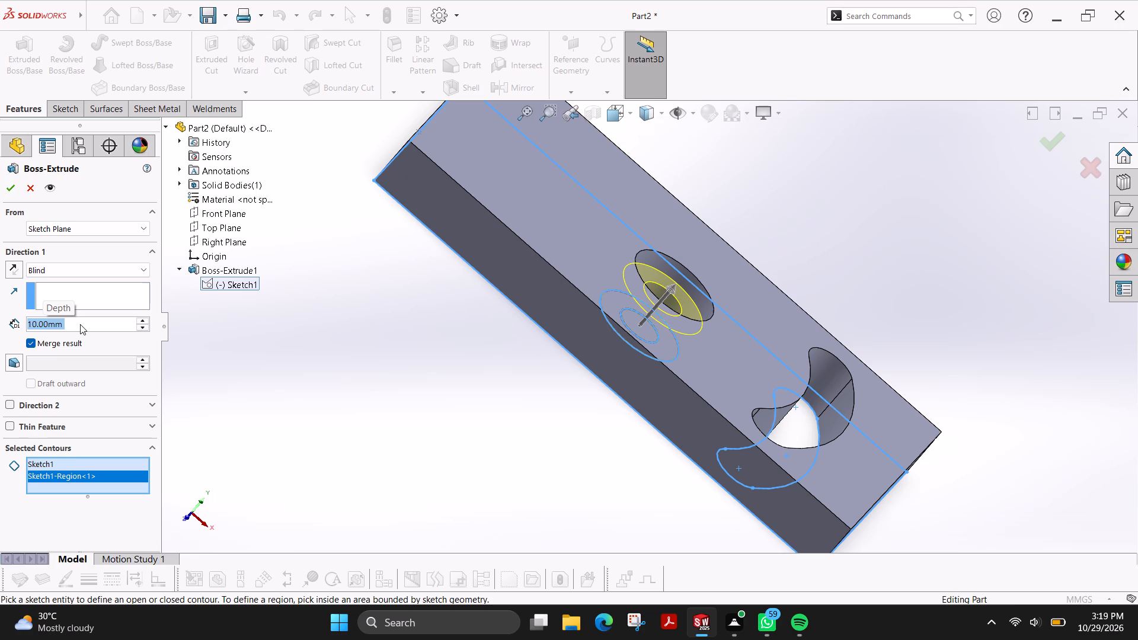
{"action": "left_click", "coordinate": [12, 188]}
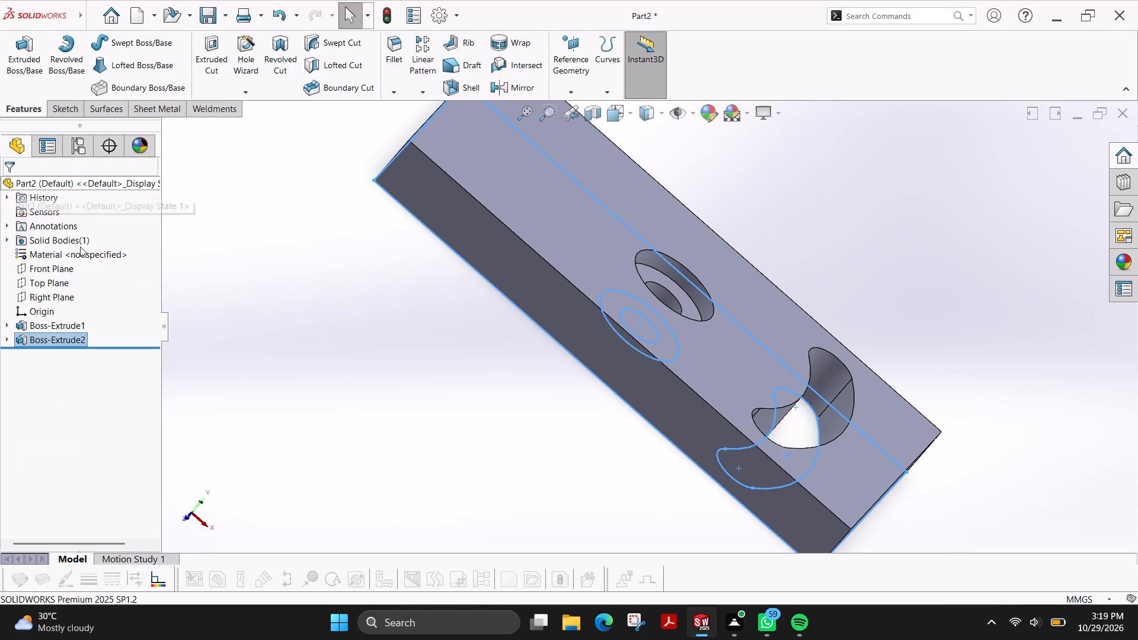
{"action": "key", "text": "Escape"}
Examine the plate, the ring inside its central hole and the arc slot from several angles.
{"action": "middle_click_drag", "start_coordinate": [807, 243], "coordinate": [807, 244], "text": "ctrl+shift"}
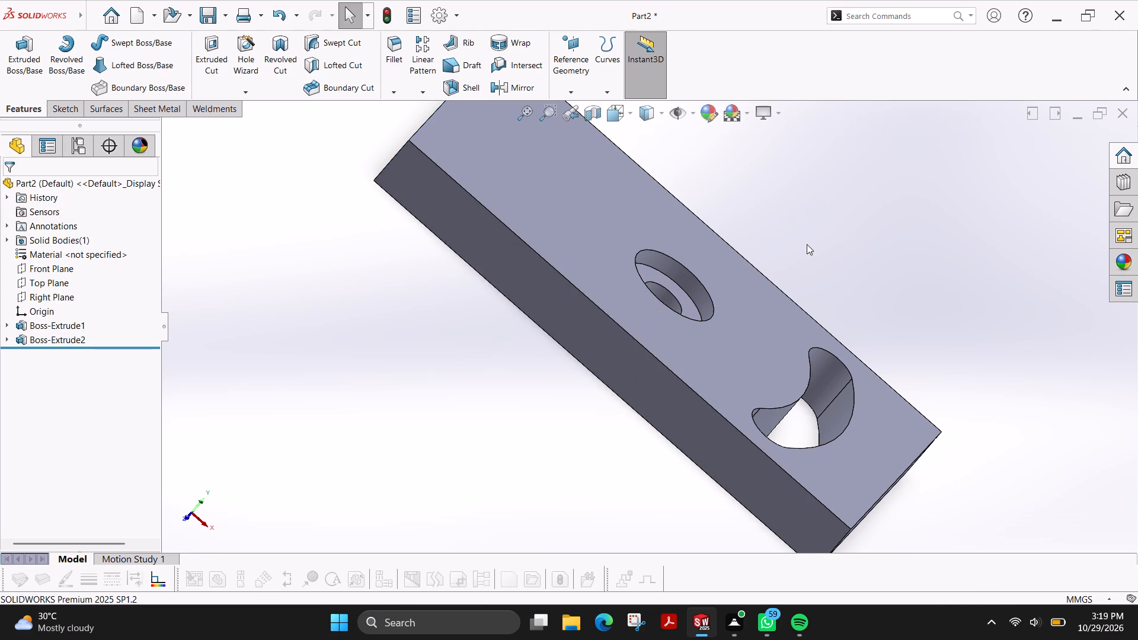
{"action": "middle_click_drag", "start_coordinate": [807, 244], "coordinate": [845, 216], "text": "ctrl+shift"}
{"action": "middle_click_drag", "start_coordinate": [847, 214], "coordinate": [856, 191], "text": "ctrl+shift"}
{"action": "middle_click_drag", "start_coordinate": [823, 204], "coordinate": [784, 235], "text": "ctrl+shift"}
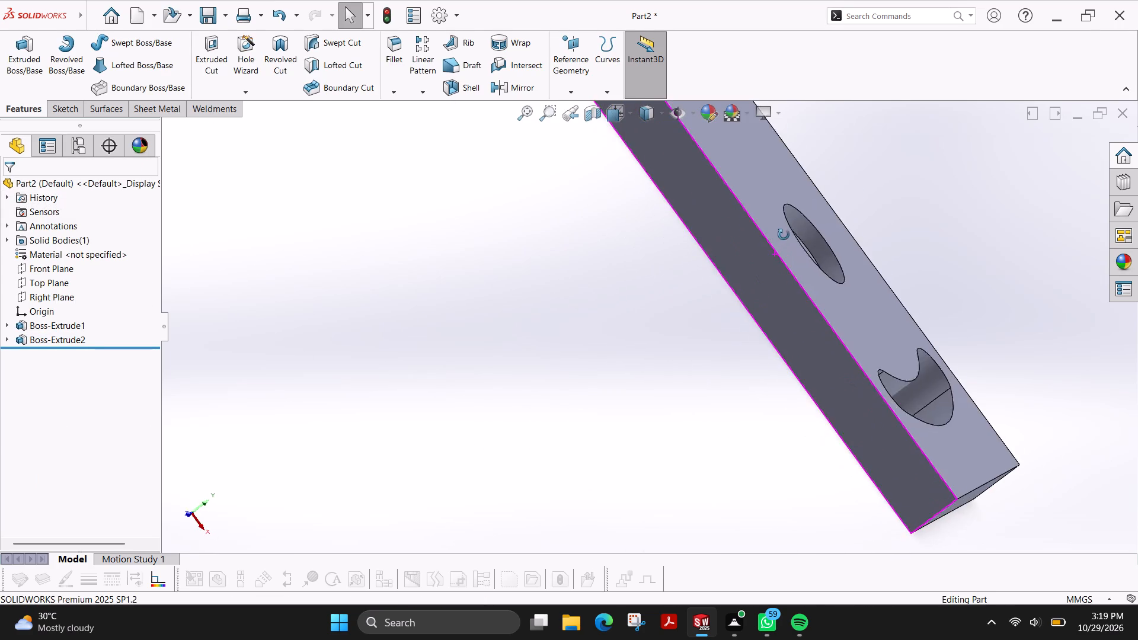
{"action": "middle_click_drag", "start_coordinate": [784, 235], "coordinate": [776, 264], "text": "ctrl+shift"}
{"action": "scroll", "coordinate": [796, 249], "scroll_direction": "up", "scroll_amount": 2}
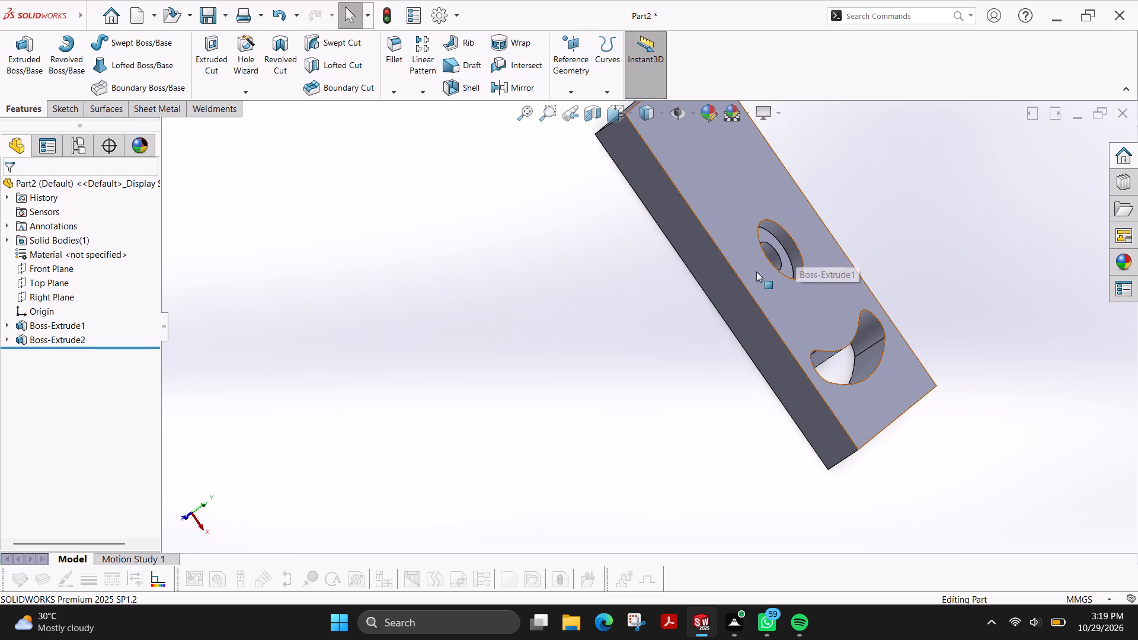
{"action": "scroll", "coordinate": [670, 296], "scroll_direction": "up", "scroll_amount": 1}
{"action": "scroll", "coordinate": [691, 194], "scroll_direction": "up", "scroll_amount": 2}
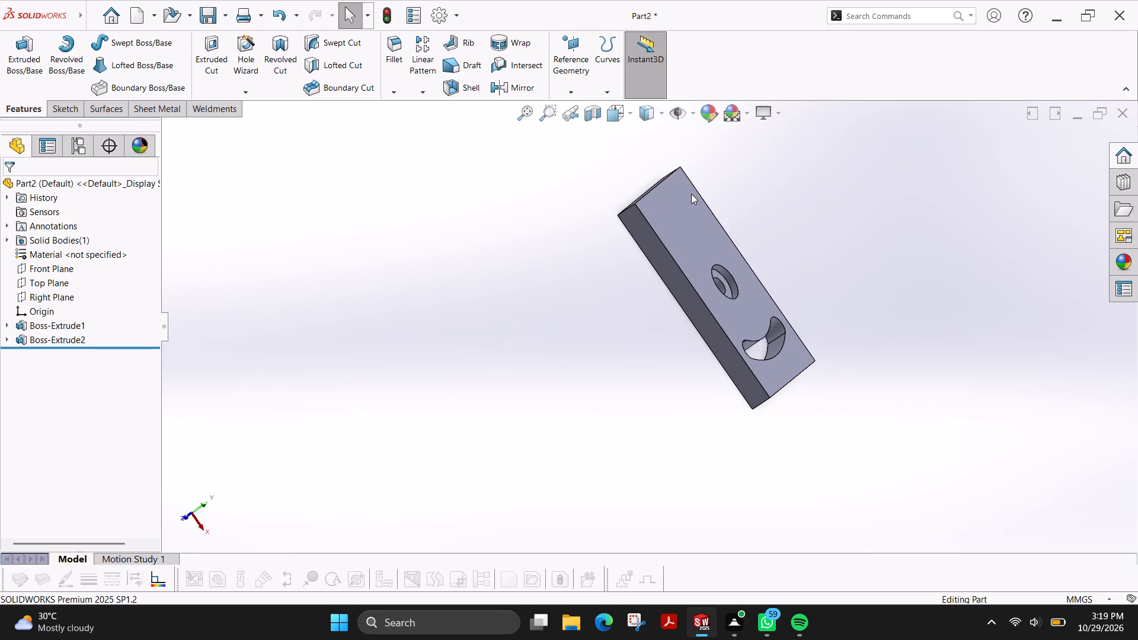
{"action": "middle_click_drag", "start_coordinate": [691, 194], "coordinate": [695, 231]}
{"action": "scroll", "coordinate": [662, 223], "scroll_direction": "up", "scroll_amount": 1}
{"action": "scroll", "coordinate": [662, 223], "scroll_direction": "down", "scroll_amount": 3}
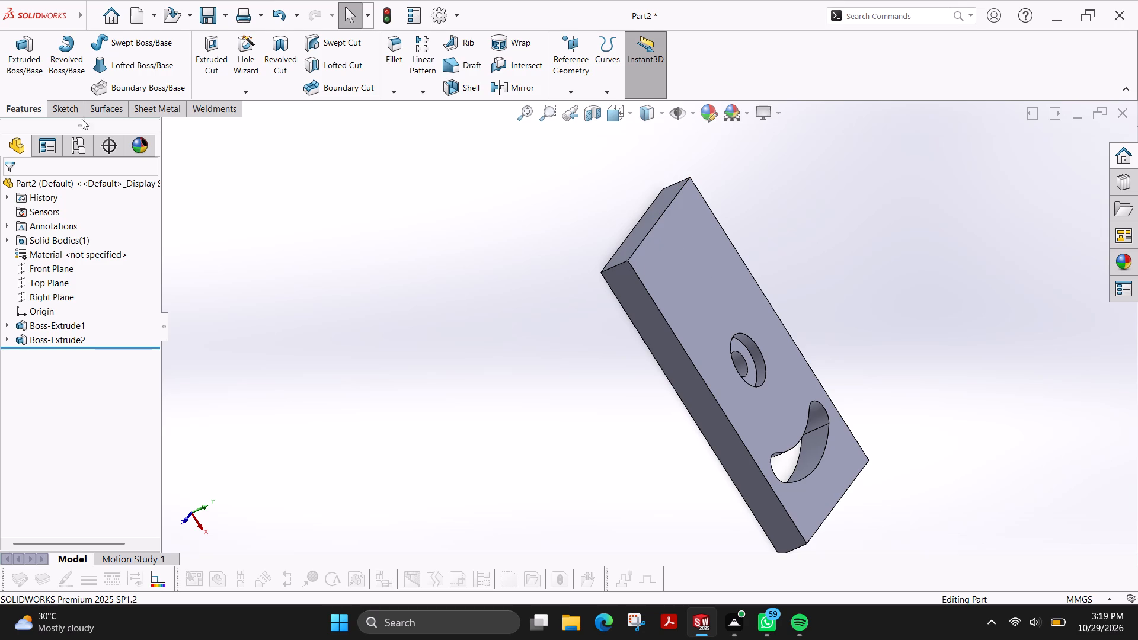
Sketch a corner rectangle about 21 mm wide on the plate's top face, spanning its 80 mm edge at the end opposite the arc slot.
{"action": "left_click", "coordinate": [62, 108]}
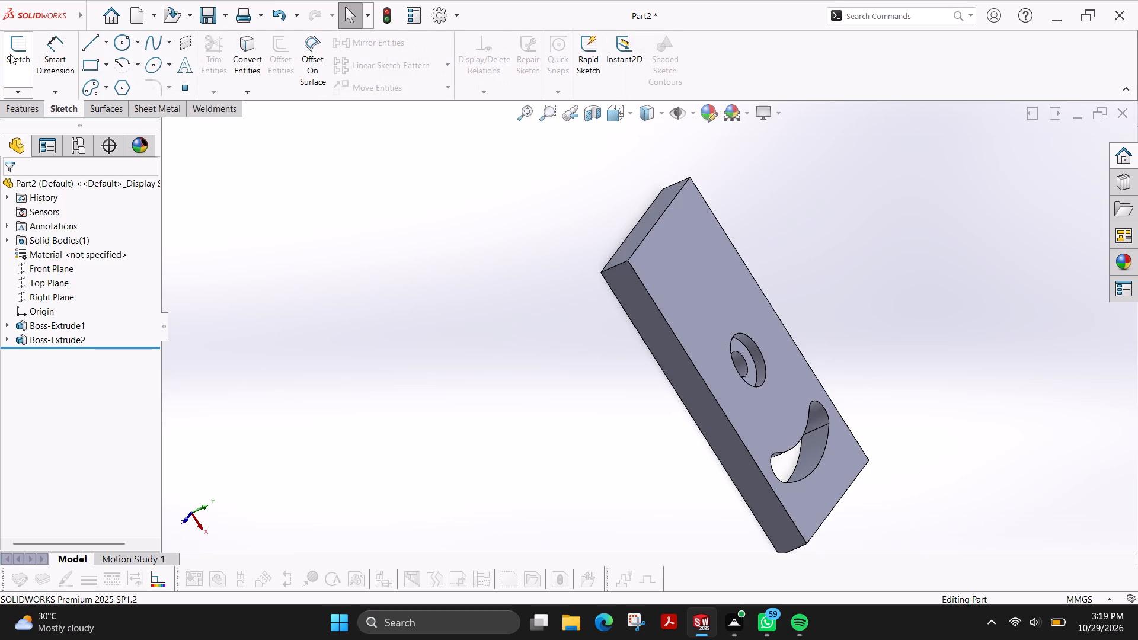
{"action": "left_click", "coordinate": [10, 54]}
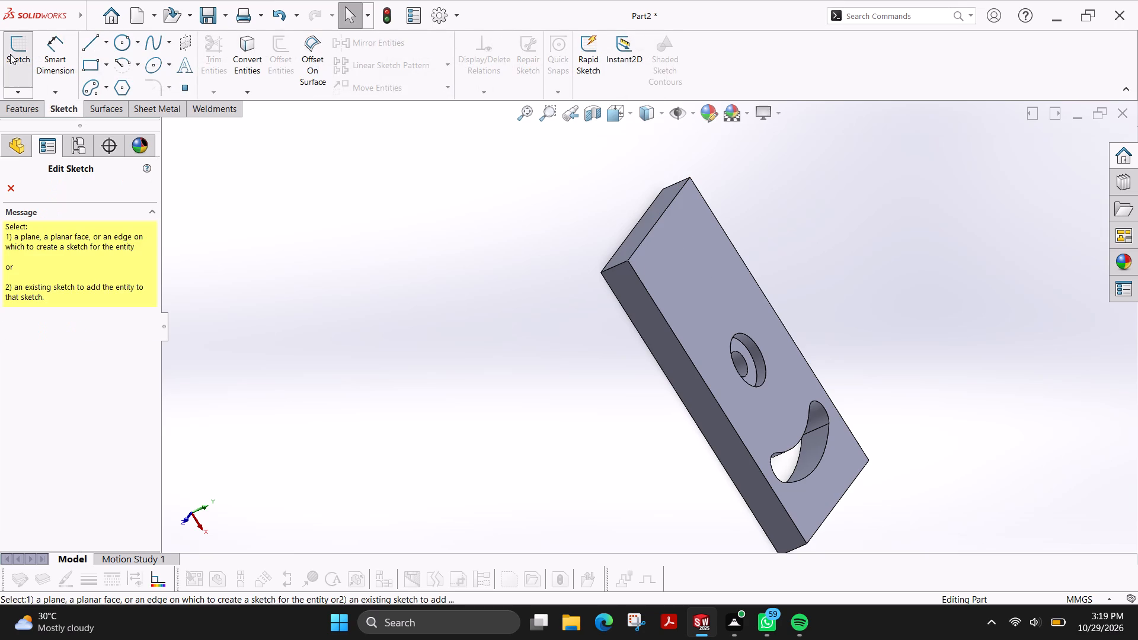
{"action": "left_click", "coordinate": [680, 225]}
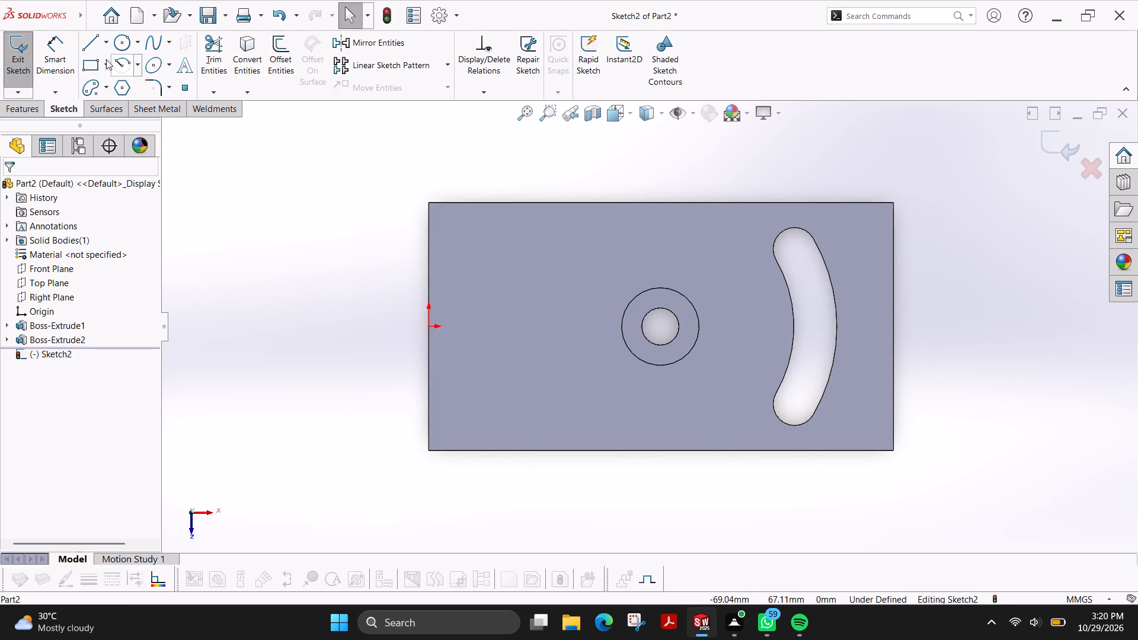
{"action": "left_click", "coordinate": [92, 61]}
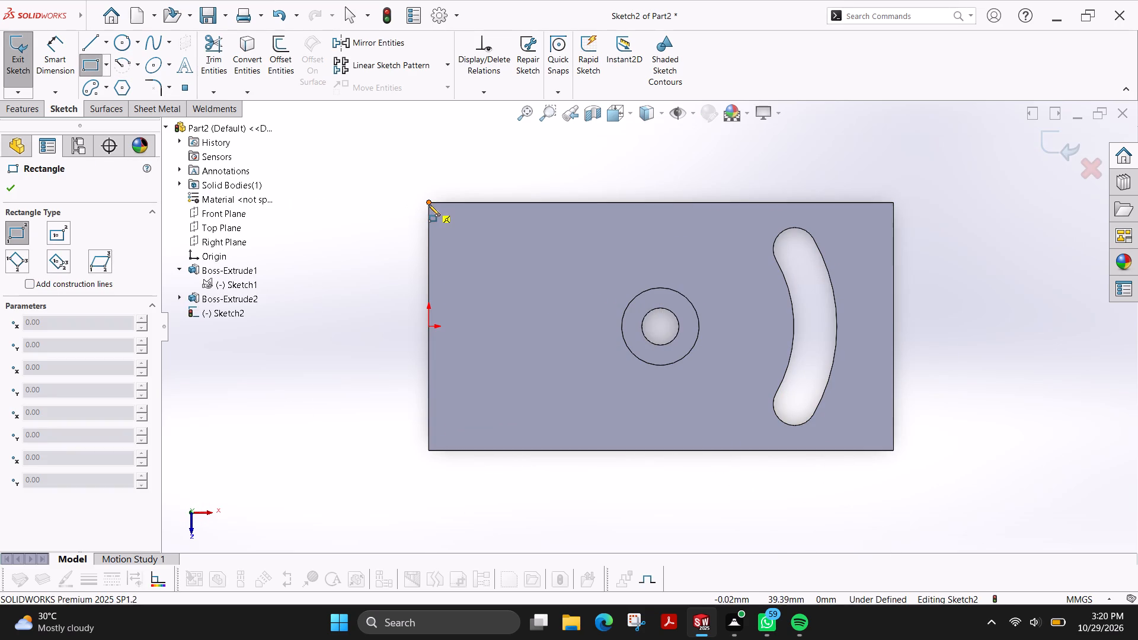
{"action": "left_click", "coordinate": [428, 203]}
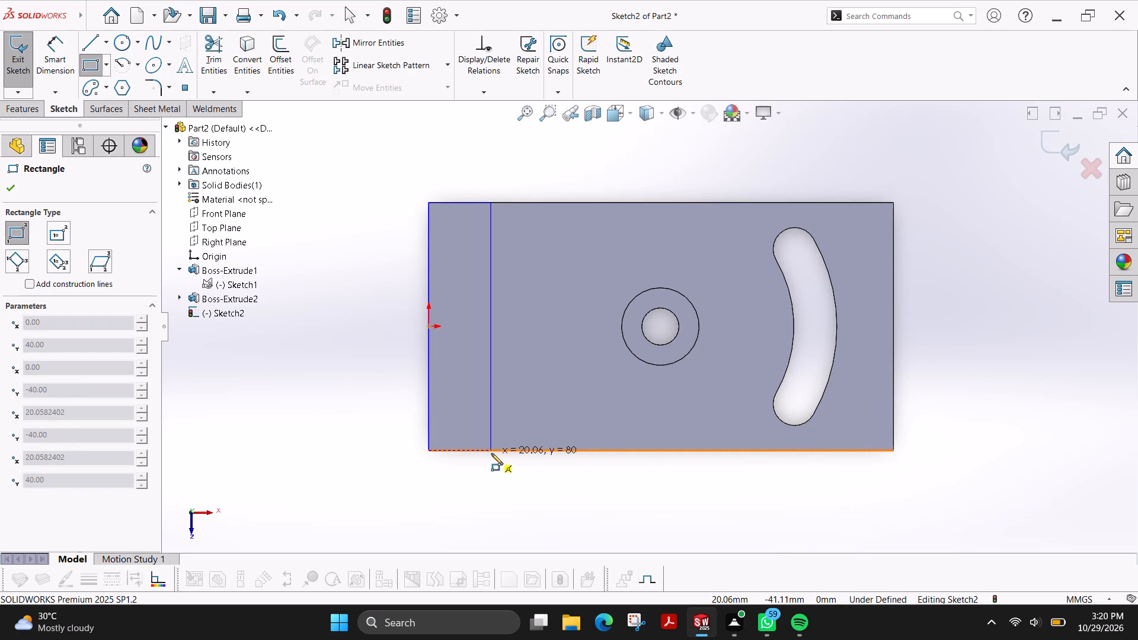
{"action": "left_click", "coordinate": [494, 451]}
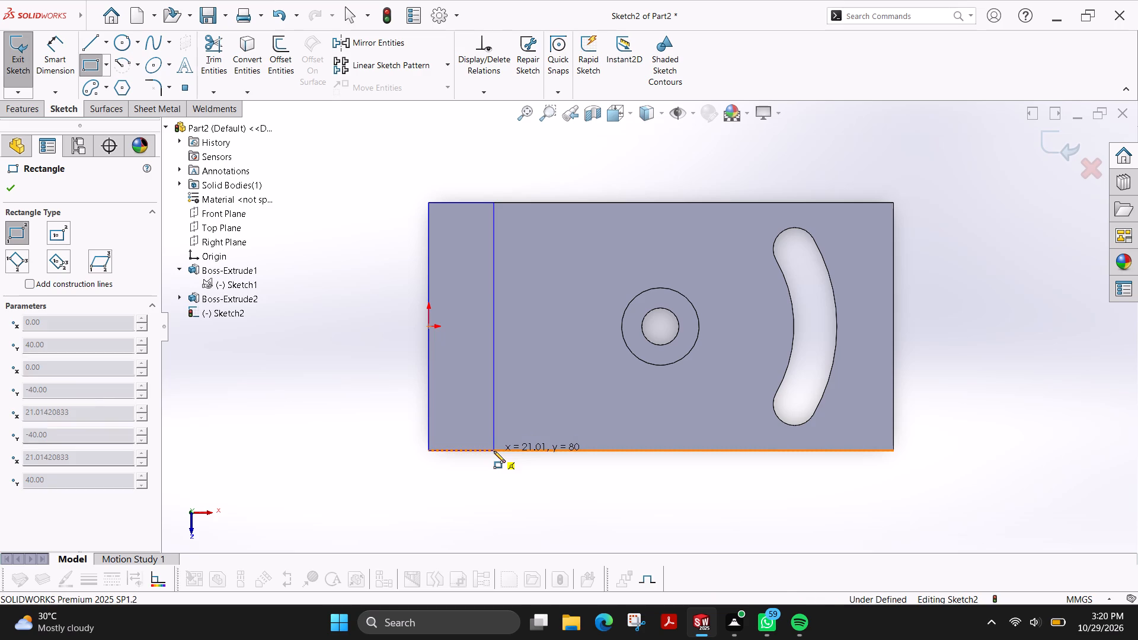
Dimension the rectangle's short side to 15 mm.
{"action": "left_click", "coordinate": [63, 67]}
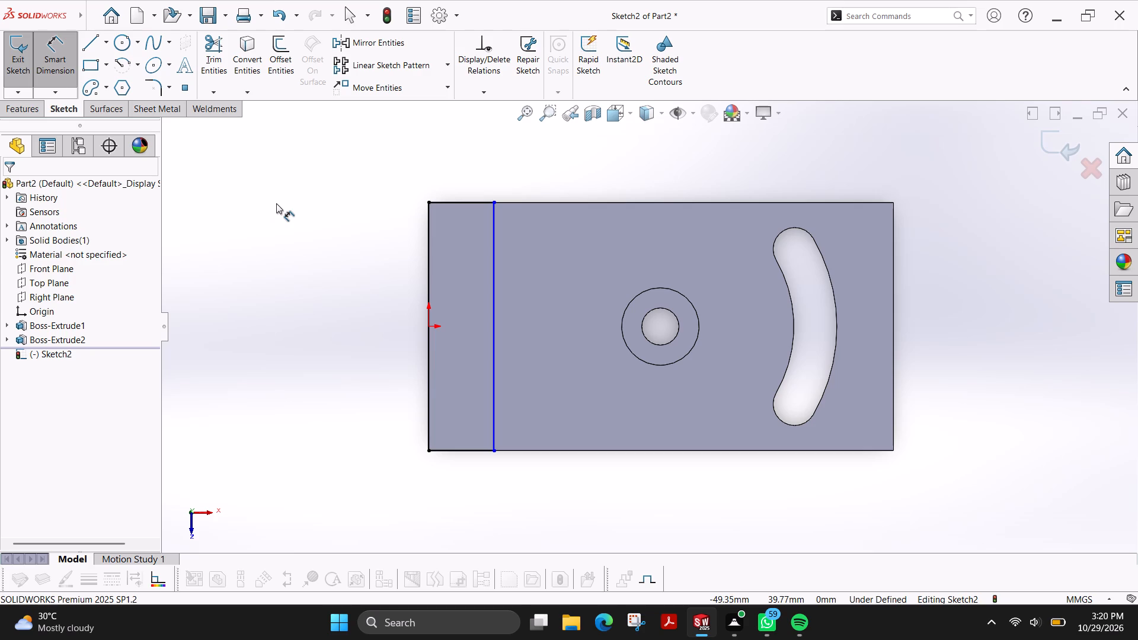
{"action": "left_click", "coordinate": [457, 203]}
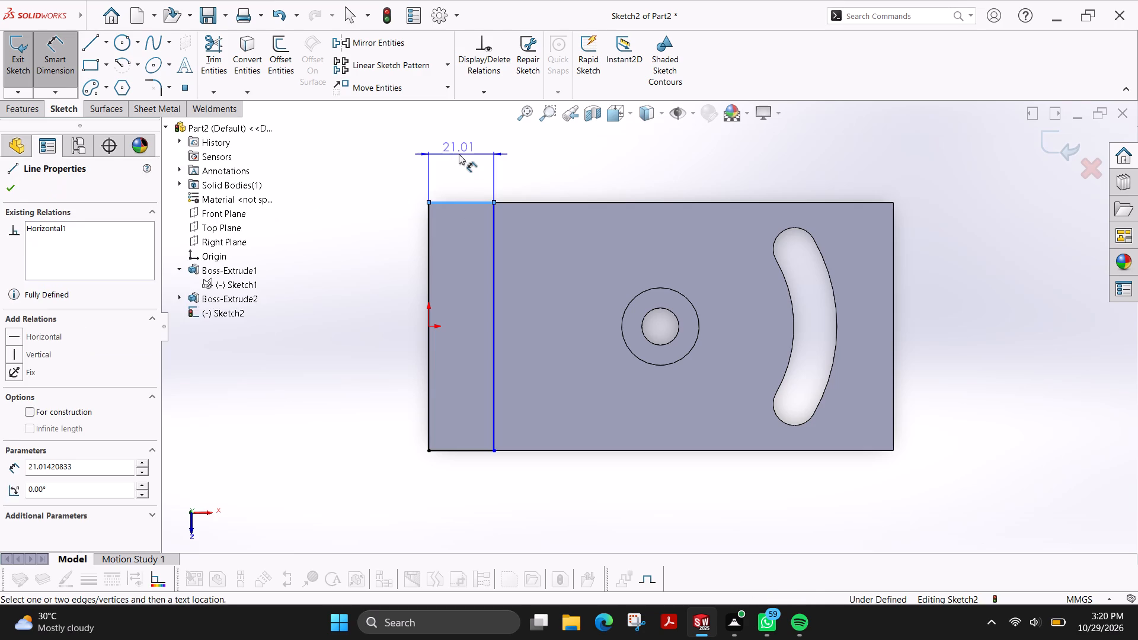
{"action": "left_click", "coordinate": [459, 154]}
{"action": "type", "text": "15"}
{"action": "key", "text": "Return"}
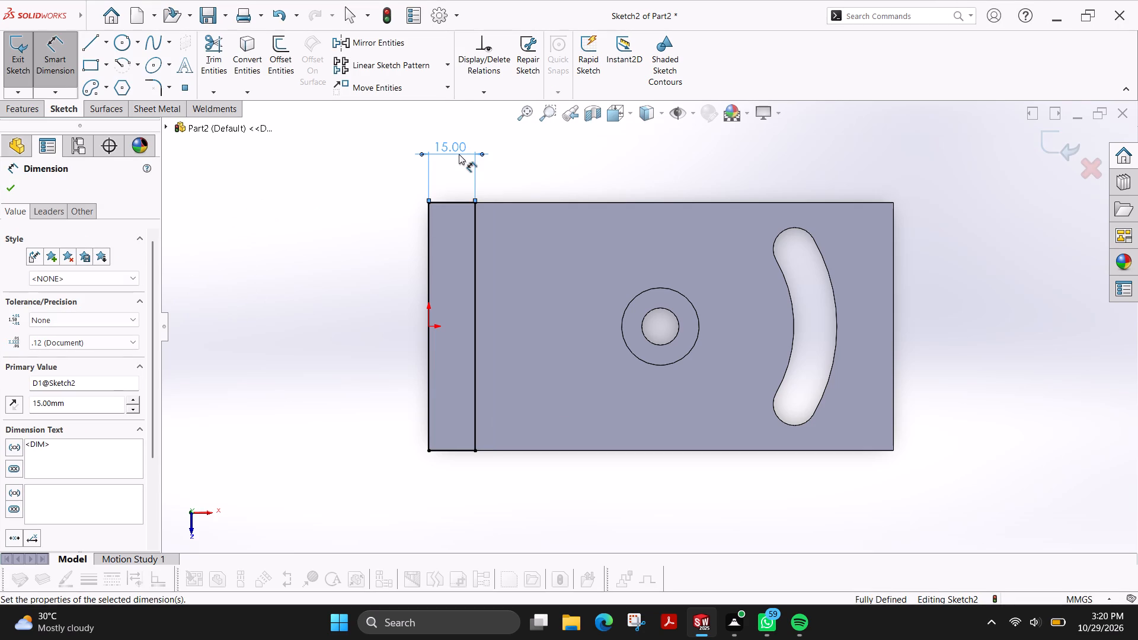
{"action": "left_click", "coordinate": [9, 190]}
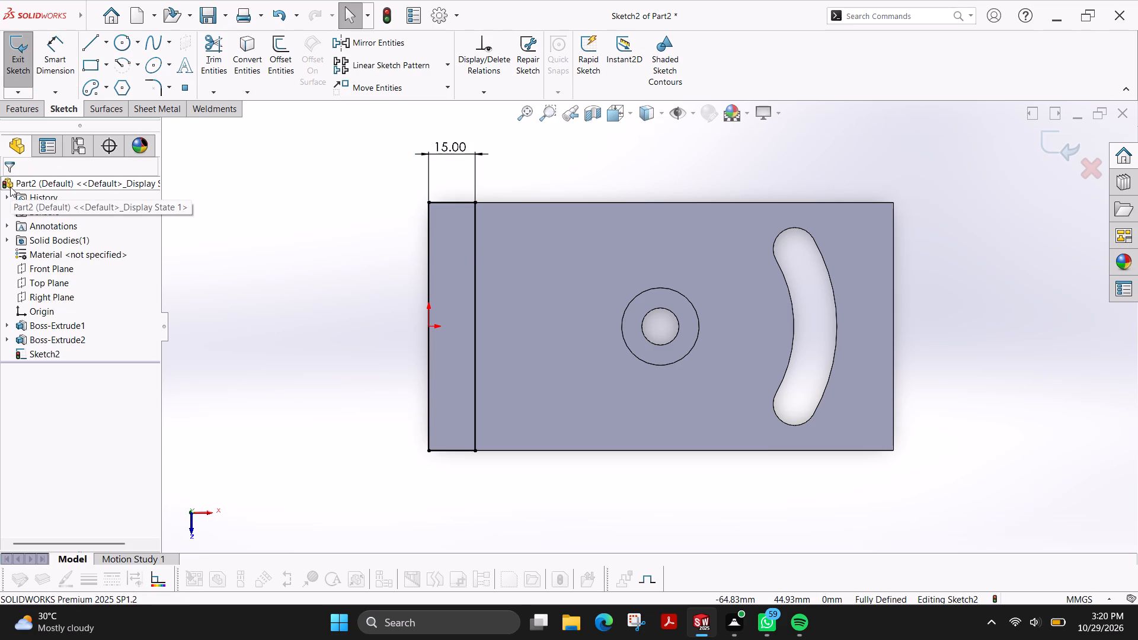
Extrude the 15 mm wide strip upward by 75-15 (60 mm), Blind, merged with the plate to form an upright wall.
{"action": "left_click", "coordinate": [17, 111]}
{"action": "left_click", "coordinate": [12, 59]}
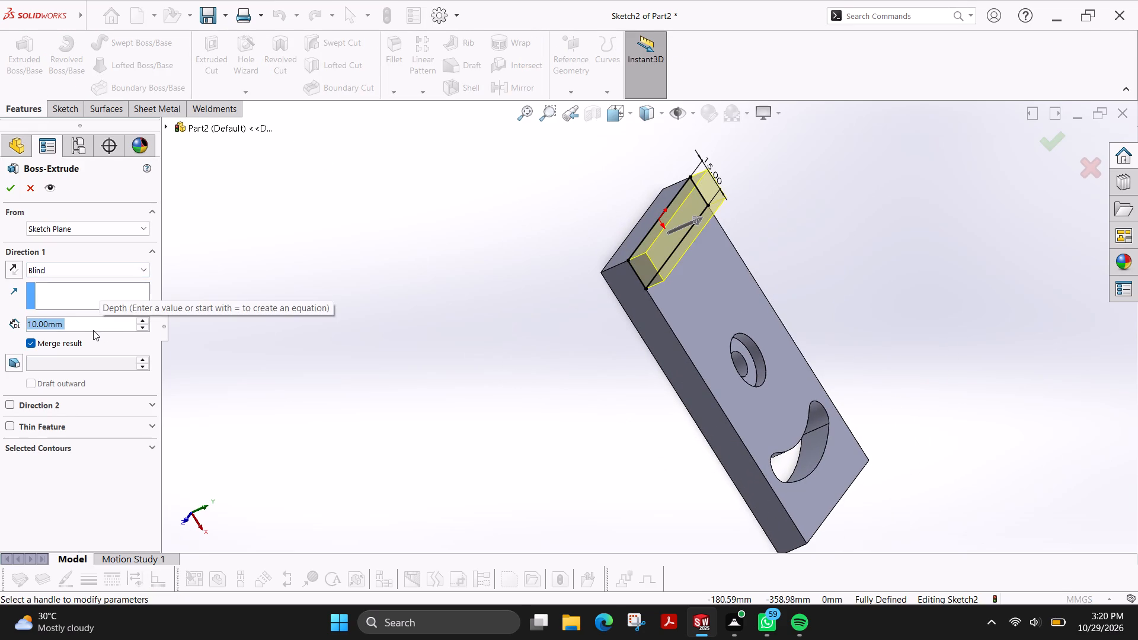
{"action": "type", "text": "75-15"}
{"action": "key", "text": "Return"}
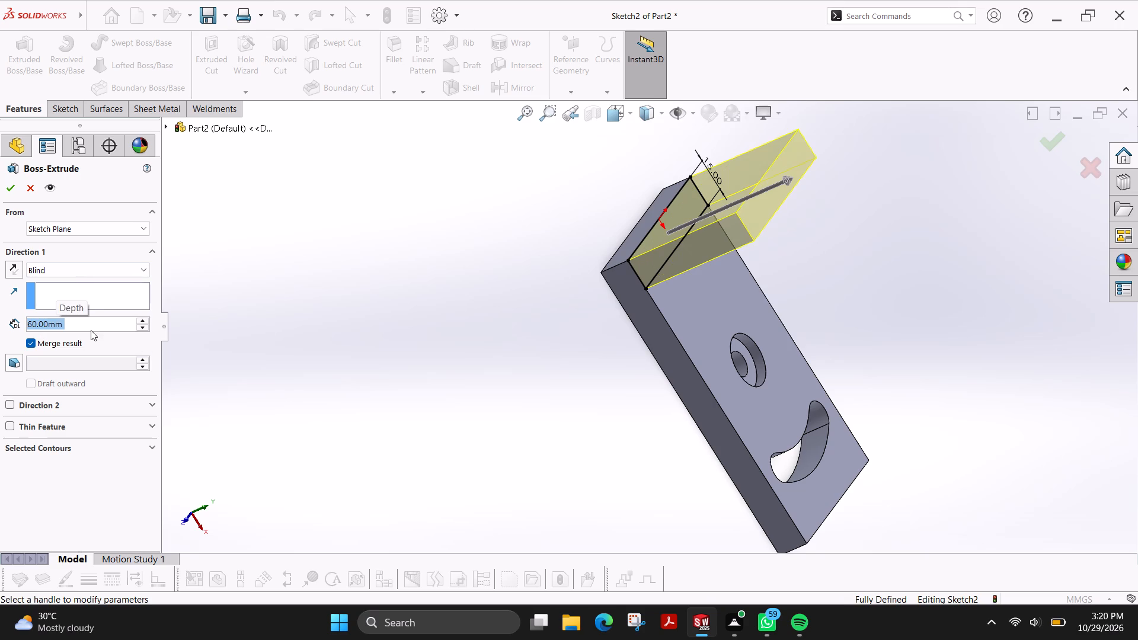
{"action": "left_click", "coordinate": [4, 191]}
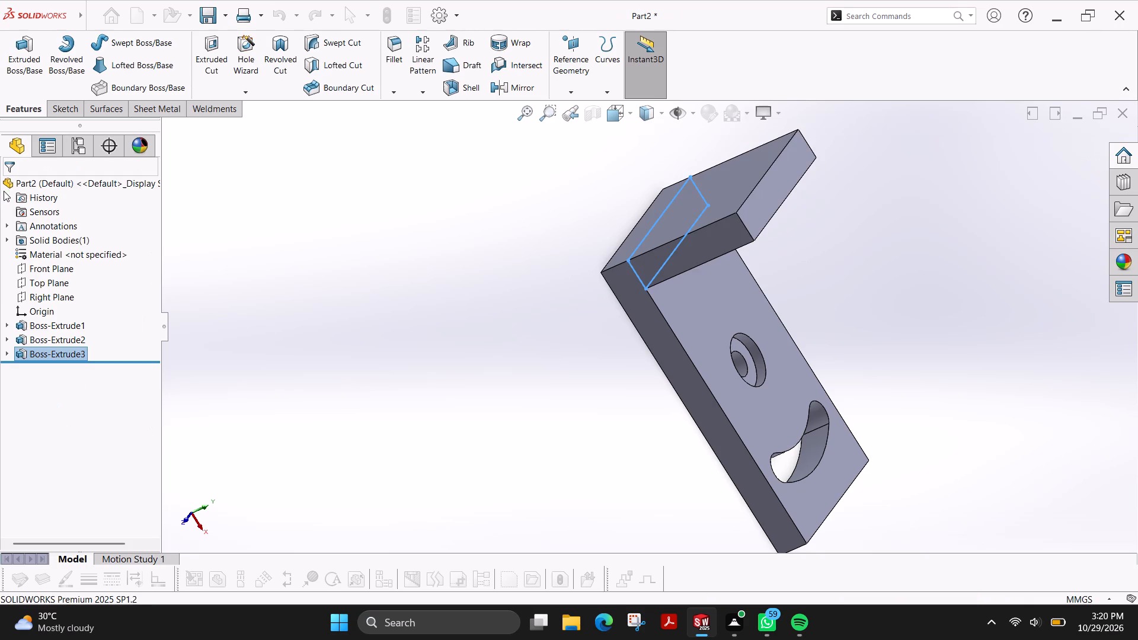
Fillet the two top corner edges of the upright wall with a 20 mm radius.
{"action": "left_click", "coordinate": [401, 60]}
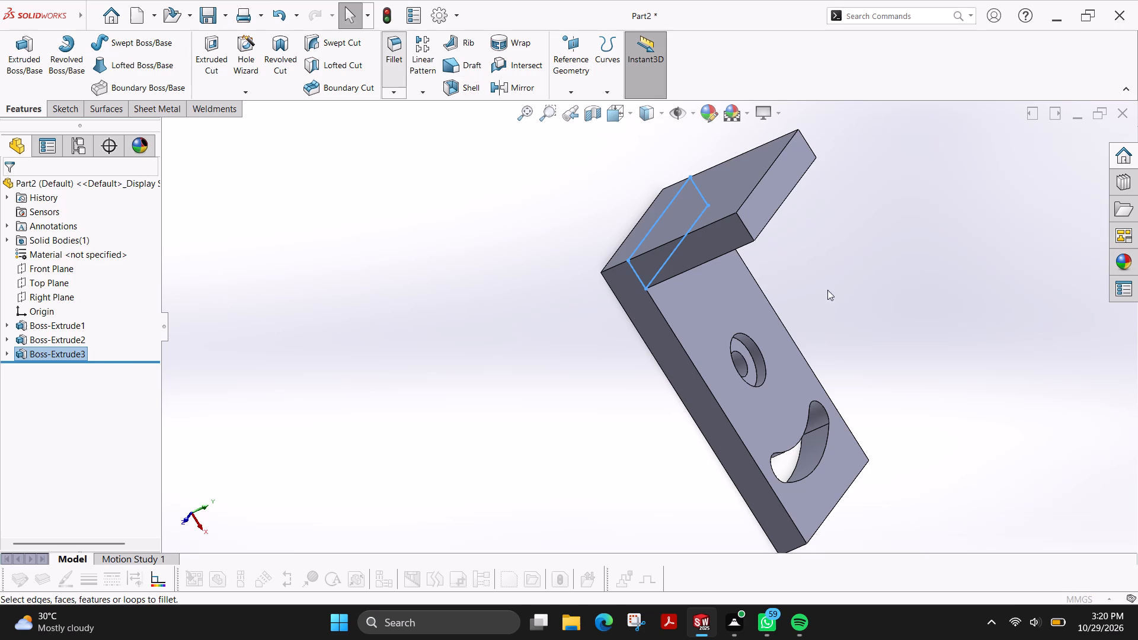
{"action": "left_click", "coordinate": [748, 229]}
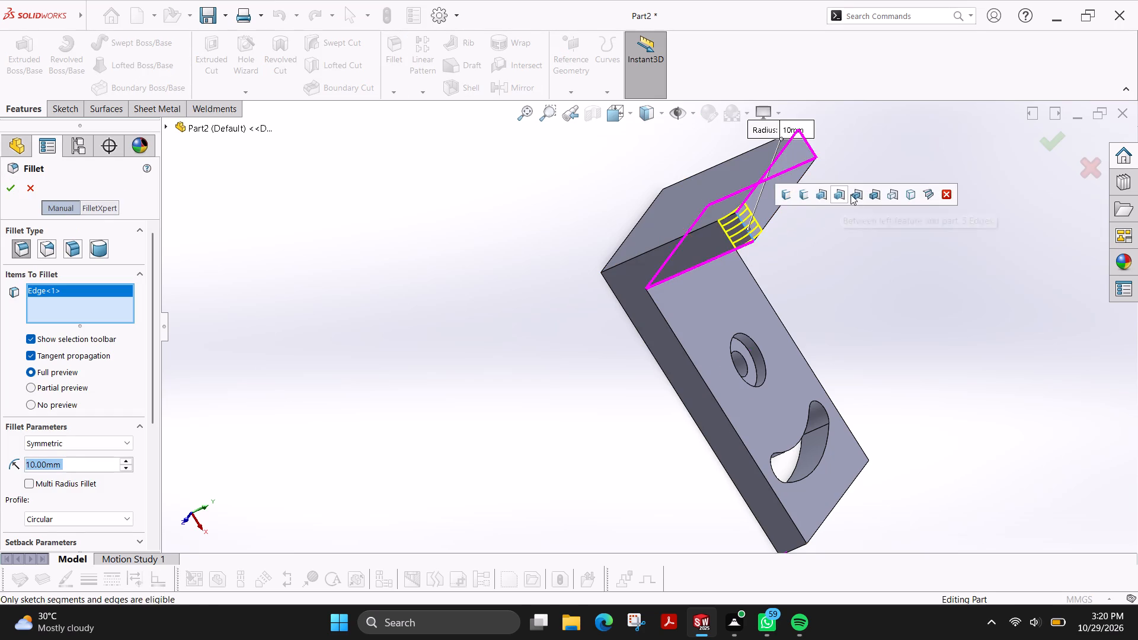
{"action": "middle_click_drag", "start_coordinate": [923, 256], "coordinate": [809, 297], "text": "ctrl+shift"}
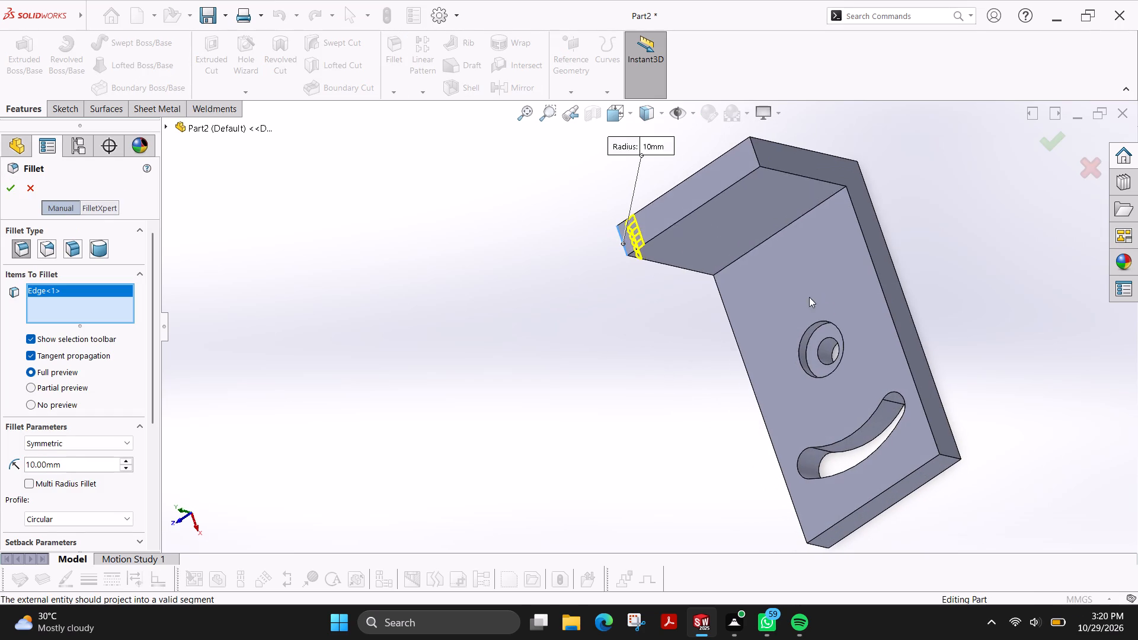
{"action": "middle_click_drag", "start_coordinate": [809, 297], "coordinate": [808, 297], "text": "ctrl+shift"}
{"action": "left_click", "coordinate": [756, 153]}
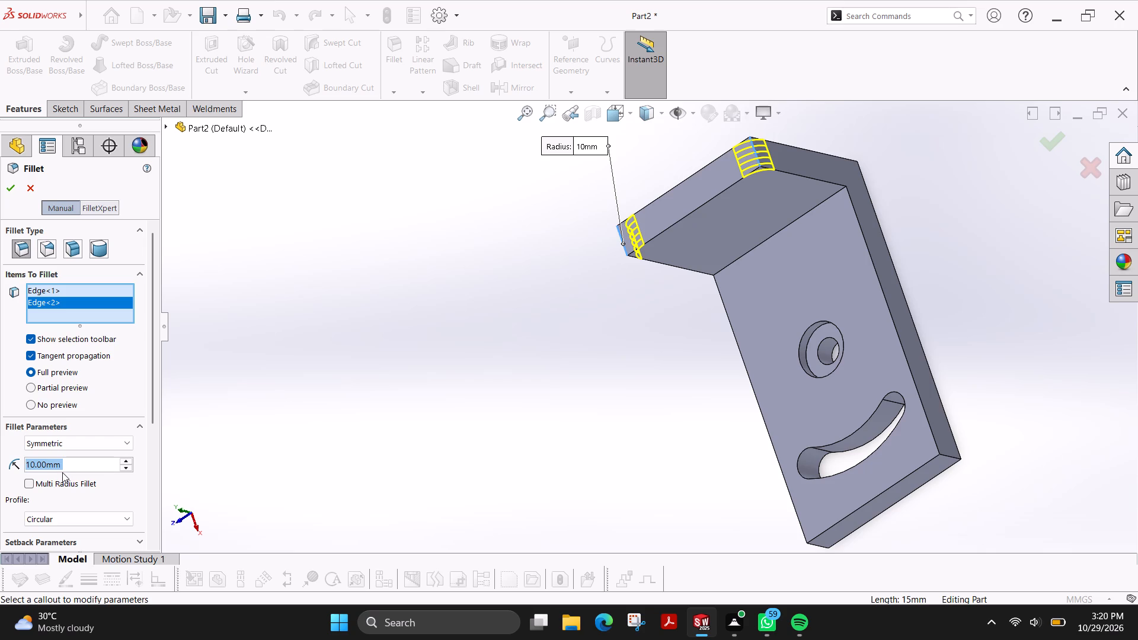
{"action": "type", "text": "20"}
{"action": "key", "text": "Return"}
{"action": "left_click", "coordinate": [7, 188]}
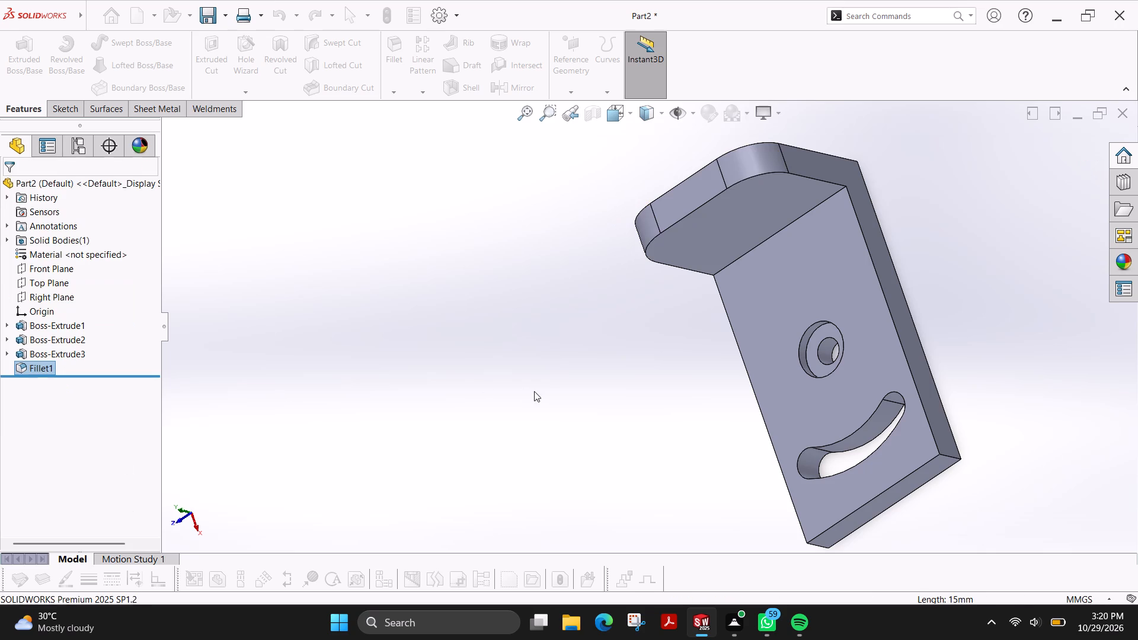
Sketch two circles, about 13 mm and 12 mm in diameter, on the upright wall's inner face, centred on the rounded corners' arc centres.
{"action": "middle_click_drag", "start_coordinate": [638, 415], "coordinate": [680, 231], "text": "ctrl+shift"}
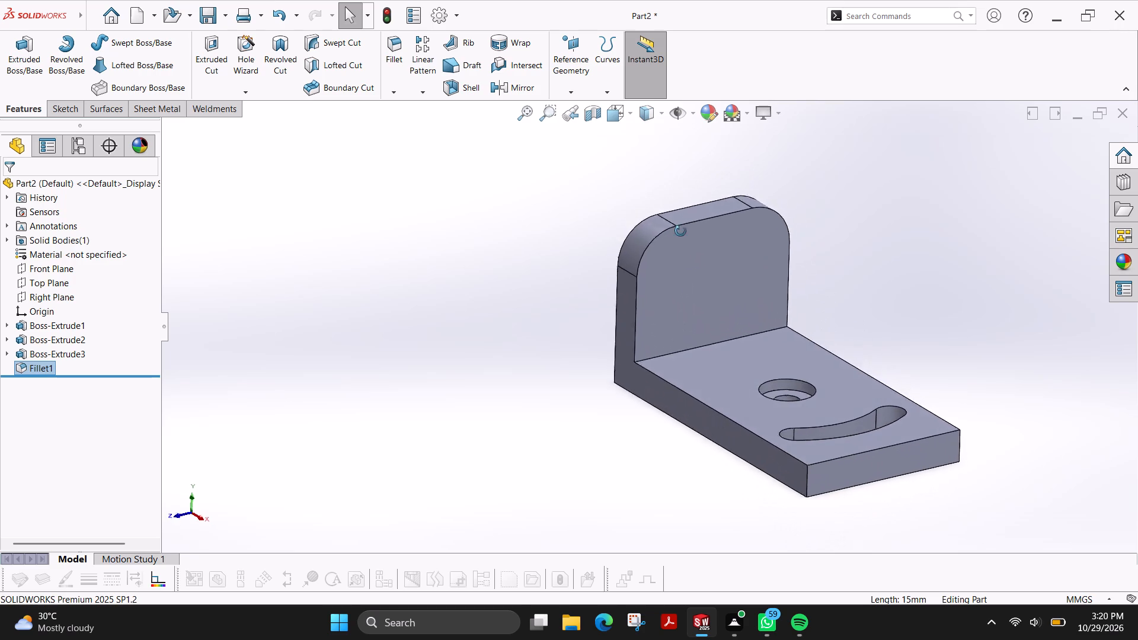
{"action": "middle_click_drag", "start_coordinate": [680, 231], "coordinate": [657, 228], "text": "ctrl+shift"}
{"action": "left_click", "coordinate": [55, 105]}
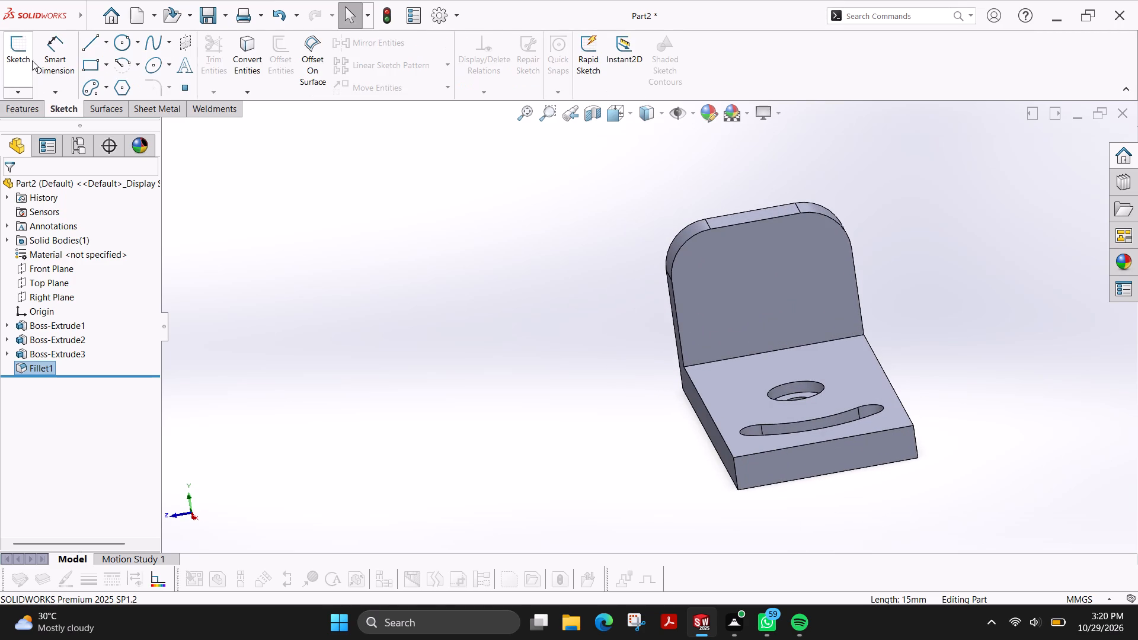
{"action": "left_click", "coordinate": [32, 60]}
{"action": "left_click", "coordinate": [770, 281]}
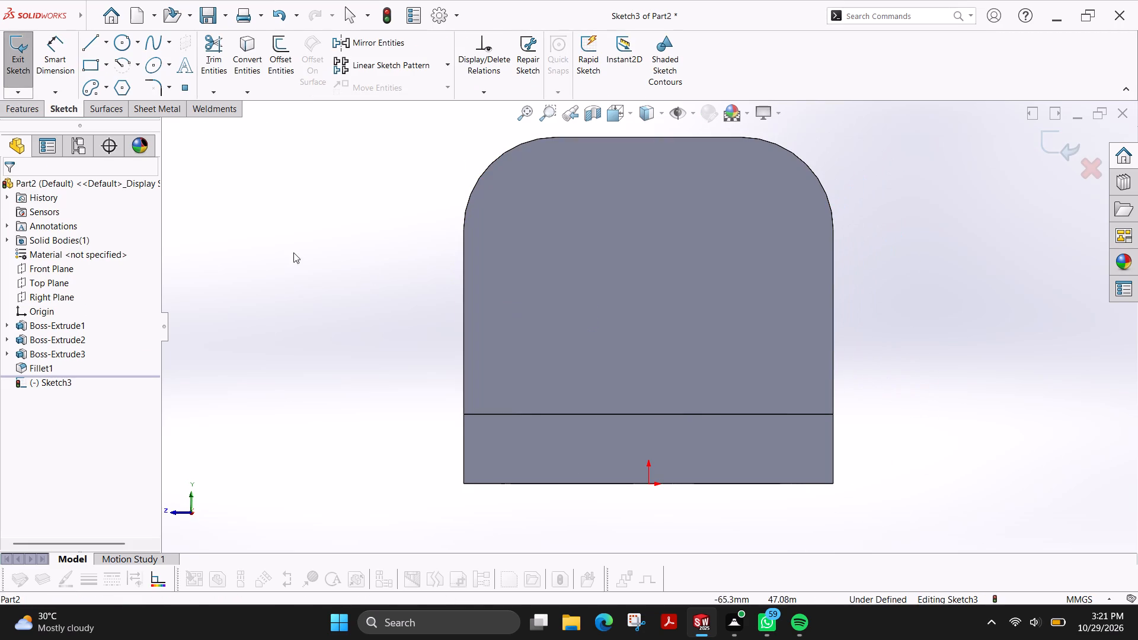
{"action": "left_click", "coordinate": [123, 45]}
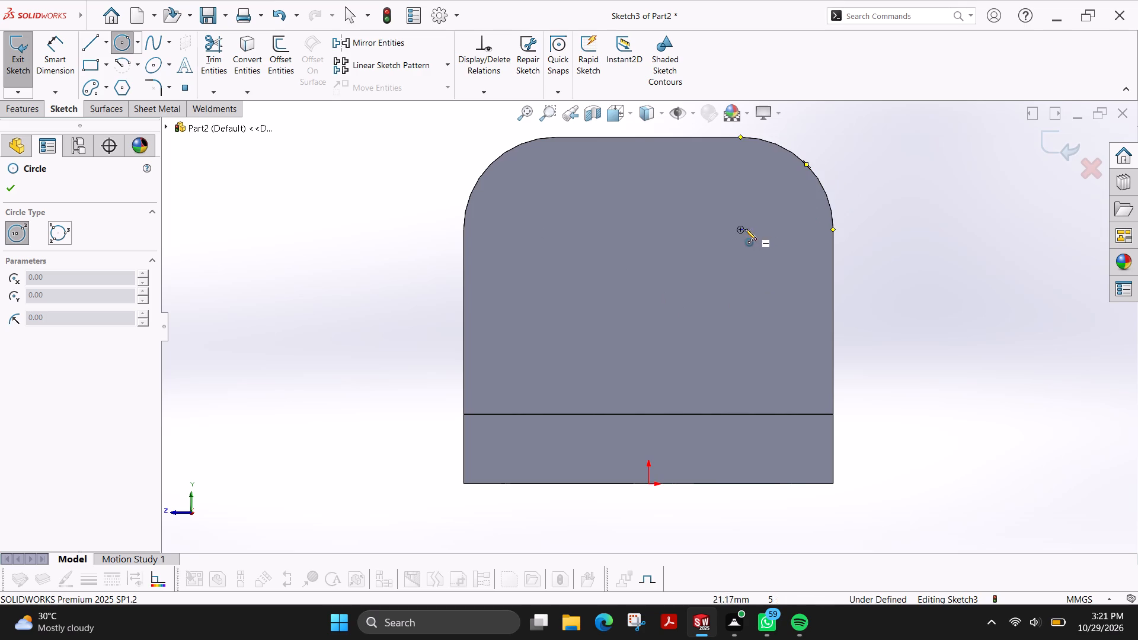
{"action": "left_click", "coordinate": [740, 230]}
{"action": "left_click", "coordinate": [769, 220]}
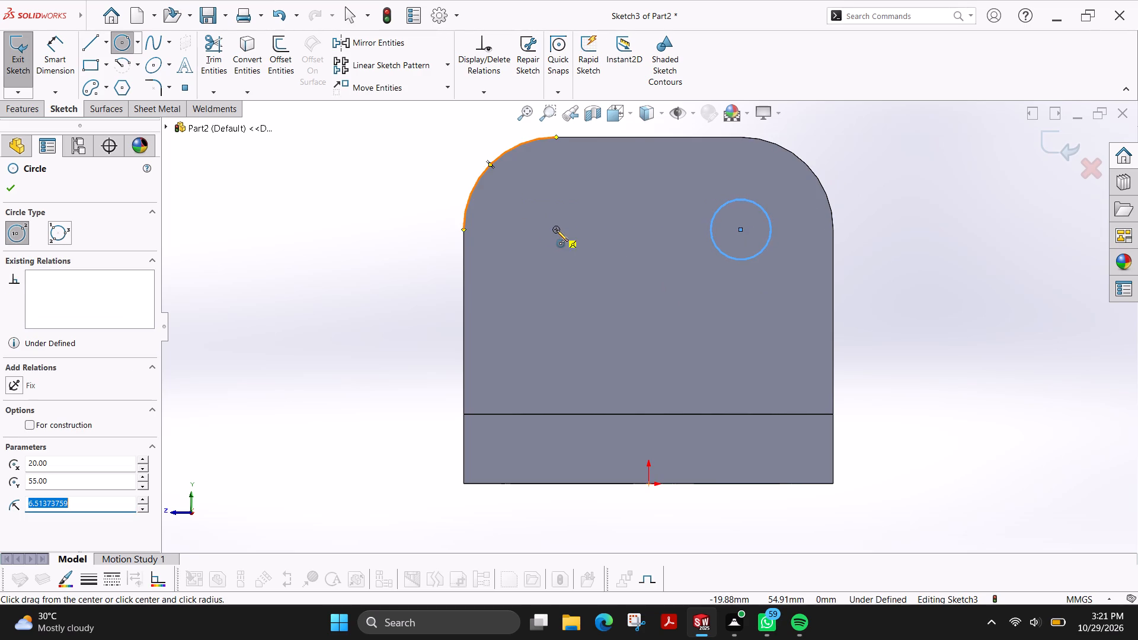
{"action": "left_click", "coordinate": [557, 230]}
{"action": "left_click", "coordinate": [569, 204]}
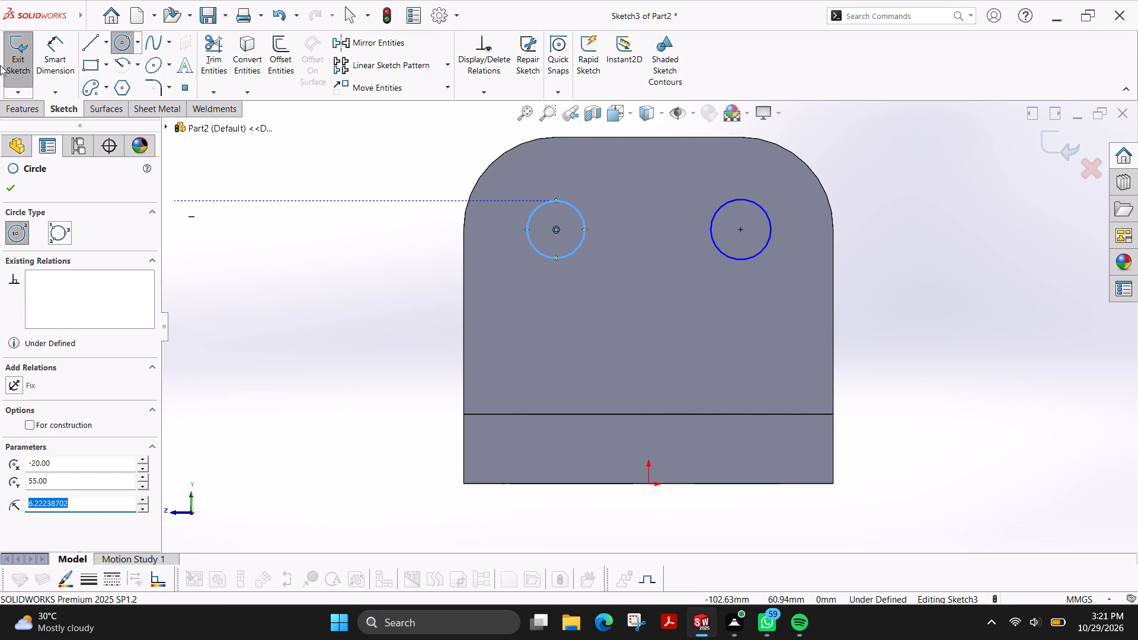
Dimension both circles on the upright wall to a 15 mm diameter.
{"action": "left_click", "coordinate": [60, 49]}
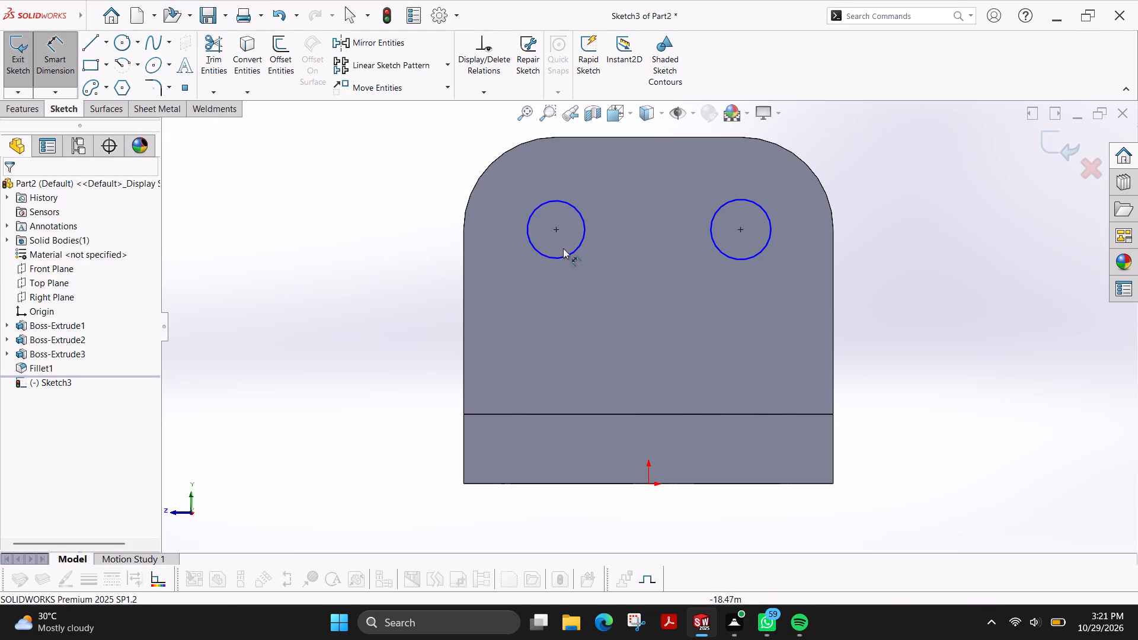
{"action": "left_click", "coordinate": [555, 258]}
{"action": "left_click", "coordinate": [408, 340]}
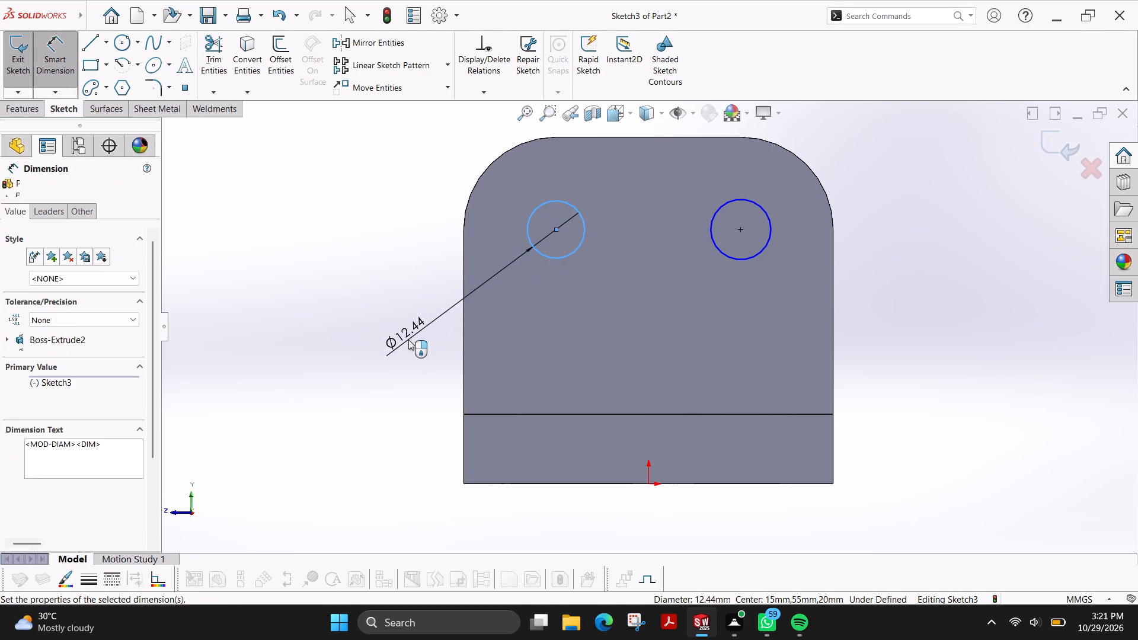
{"action": "type", "text": "15"}
{"action": "key", "text": "Return"}
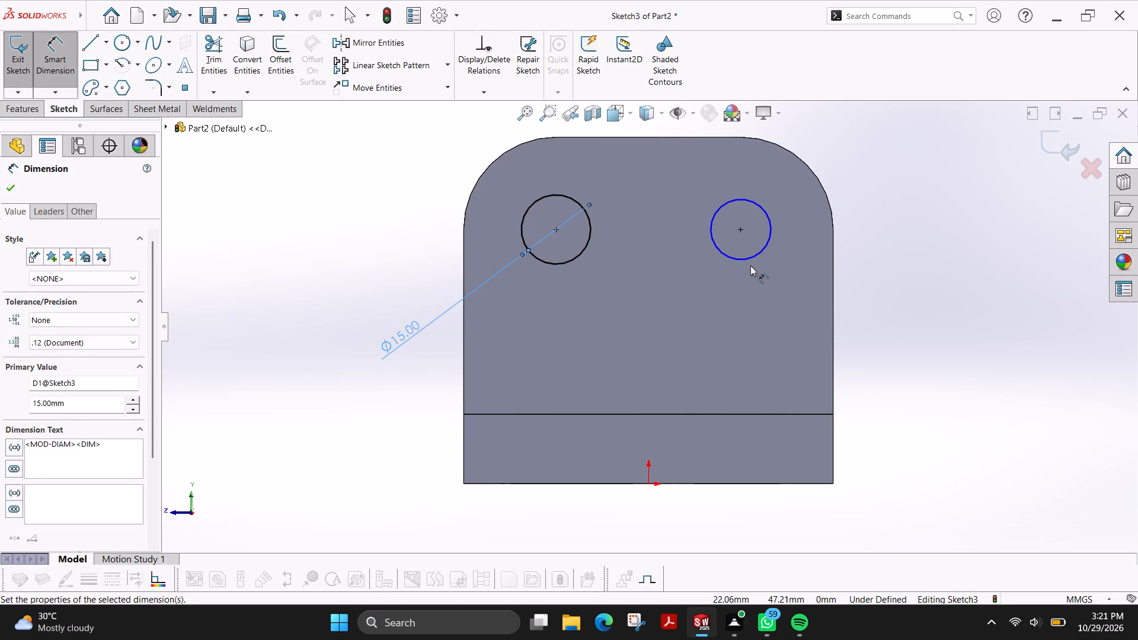
{"action": "left_click", "coordinate": [759, 251]}
{"action": "left_click", "coordinate": [900, 338]}
{"action": "type", "text": "15"}
{"action": "key", "text": "Return"}
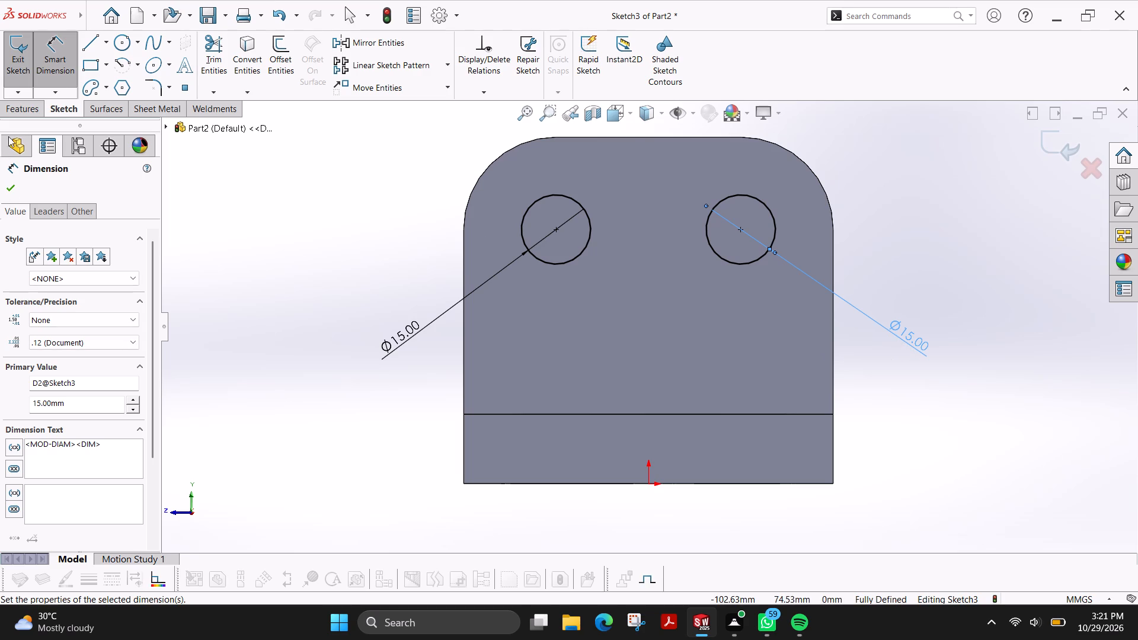
Cut the two 15 mm circles through the upright wall with an Extruded Cut, Mid Plane, 80 mm deep.
{"action": "left_click", "coordinate": [15, 111]}
{"action": "left_click", "coordinate": [220, 52]}
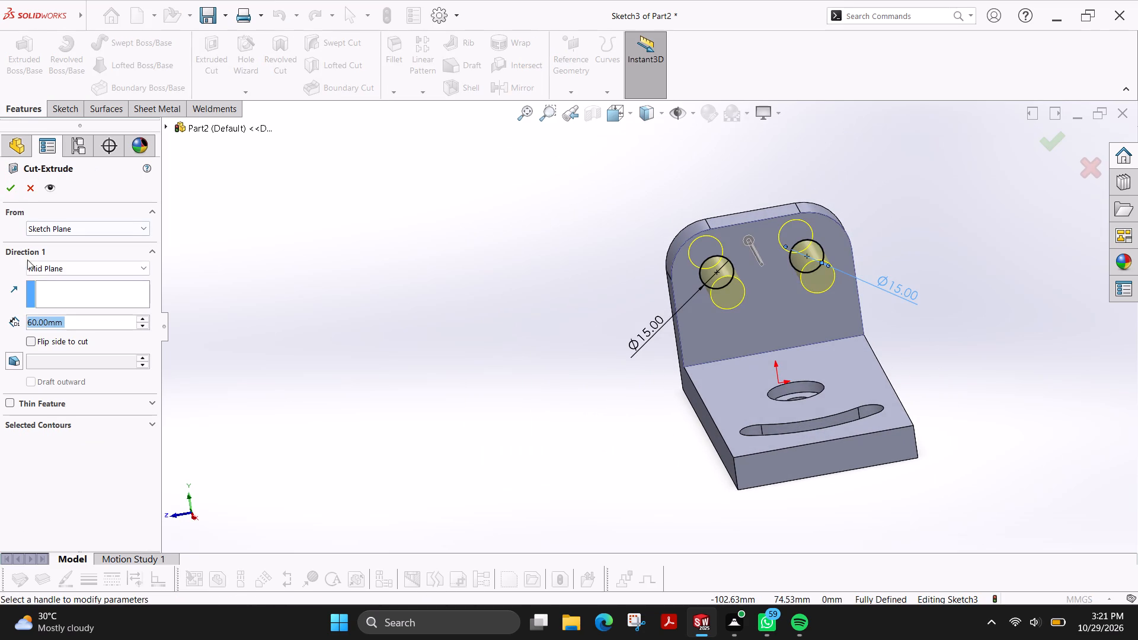
{"action": "left_click", "coordinate": [146, 323]}
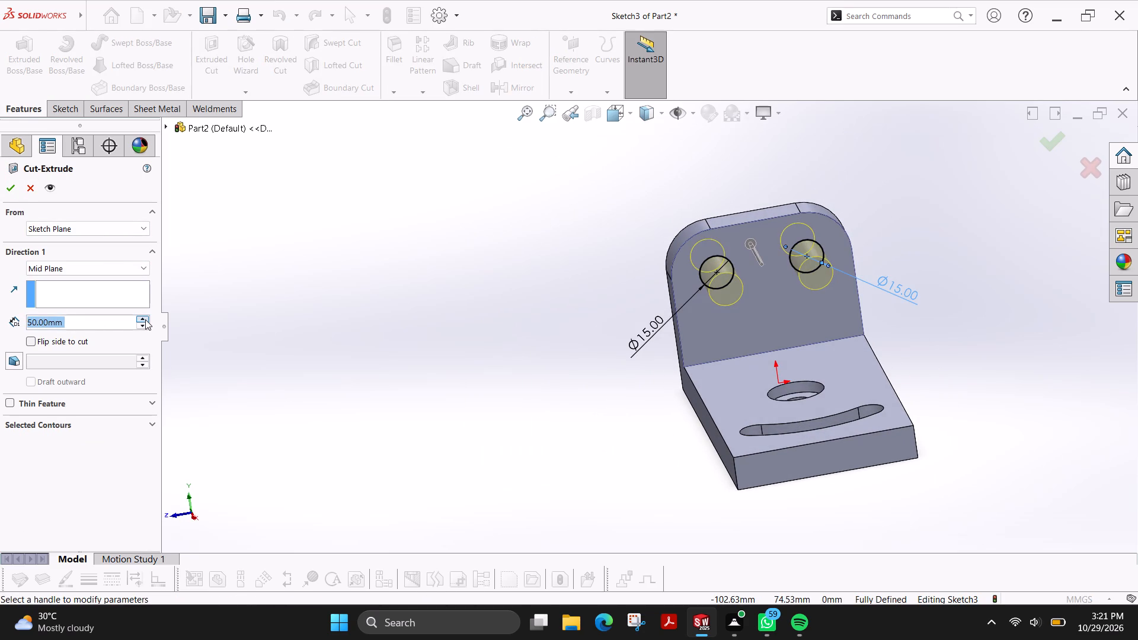
{"action": "triple_click", "coordinate": [145, 319]}
{"action": "left_click", "coordinate": [11, 197]}
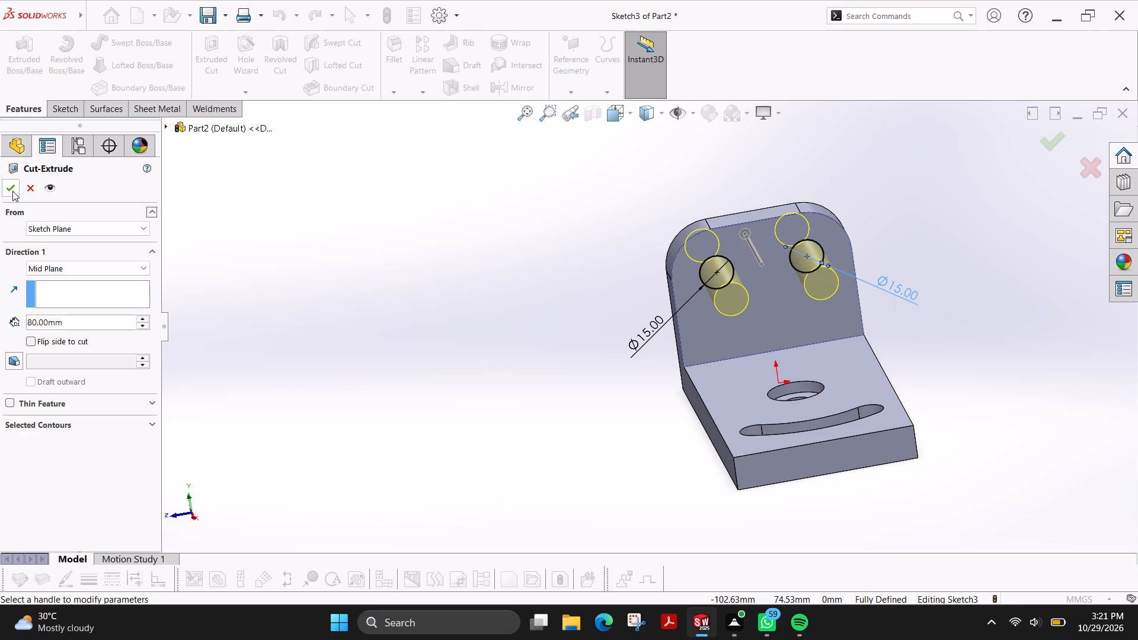
{"action": "left_click", "coordinate": [12, 191]}
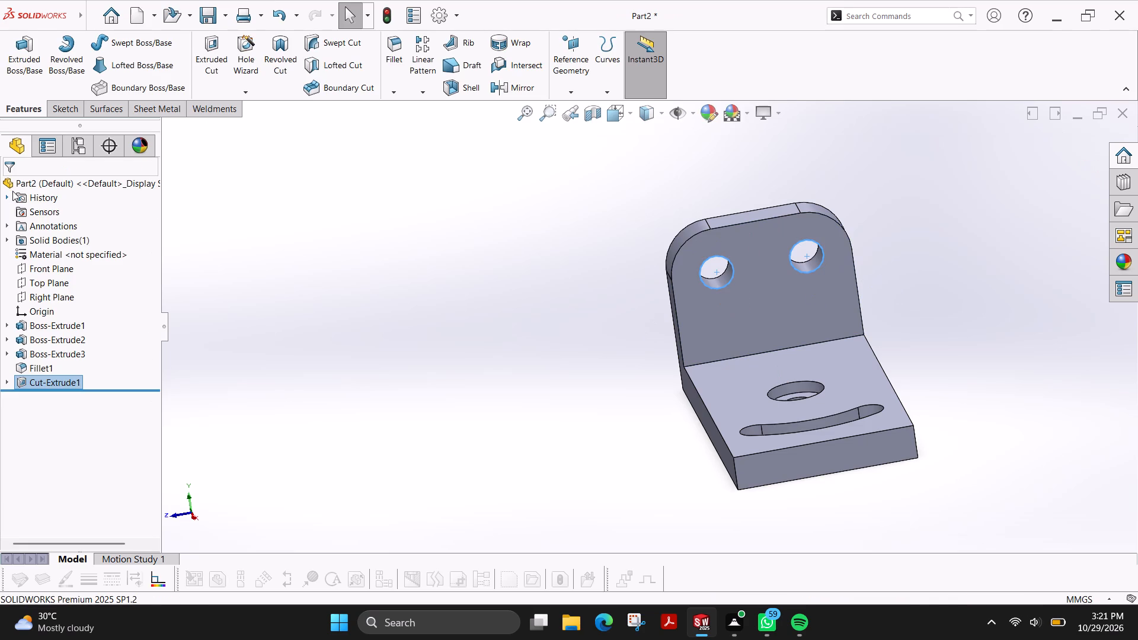
{"action": "key", "text": "Escape"}
Show the finished bracket in the standard Isometric view.
{"action": "left_click", "coordinate": [631, 113]}
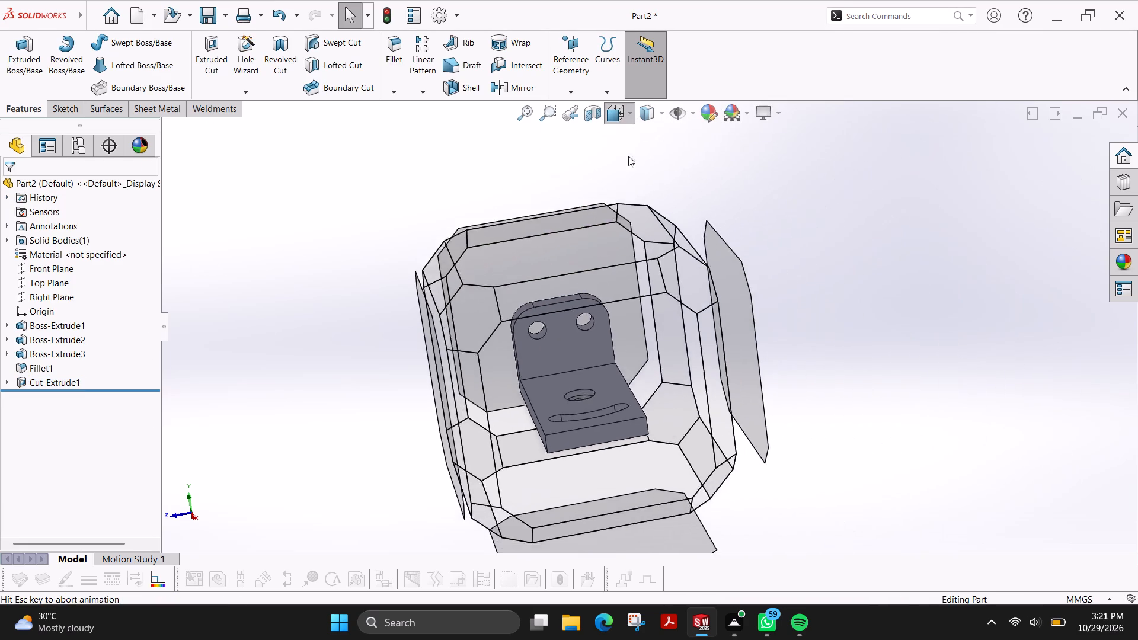
{"action": "left_click", "coordinate": [629, 111]}
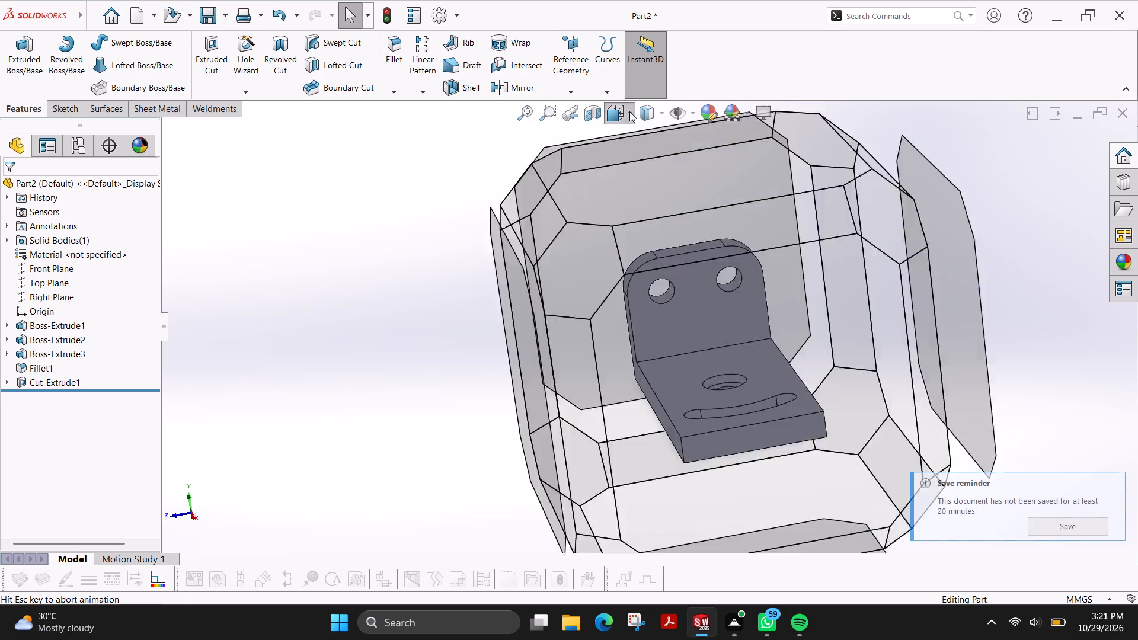
{"action": "left_click", "coordinate": [414, 345]}
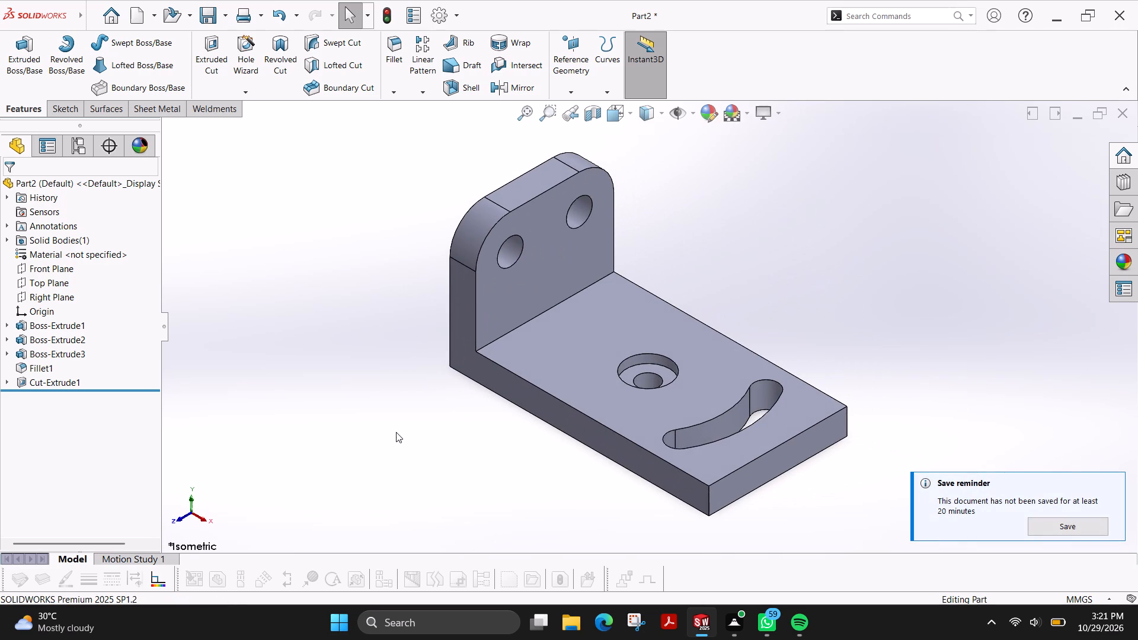
{"action": "scroll", "coordinate": [396, 432], "scroll_direction": "up", "scroll_amount": 1}
Save the part as fujiPart116 in the solidworks folder inside Desktop > fuji drawing file.
{"action": "key", "text": "ctrl+s"}
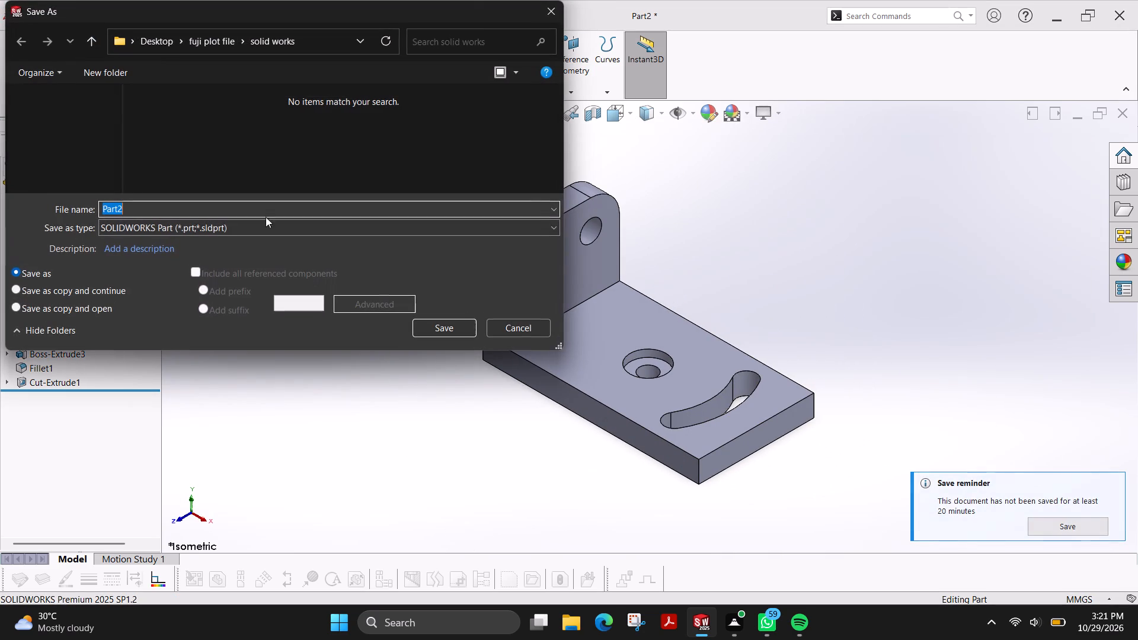
{"action": "left_click", "coordinate": [159, 50]}
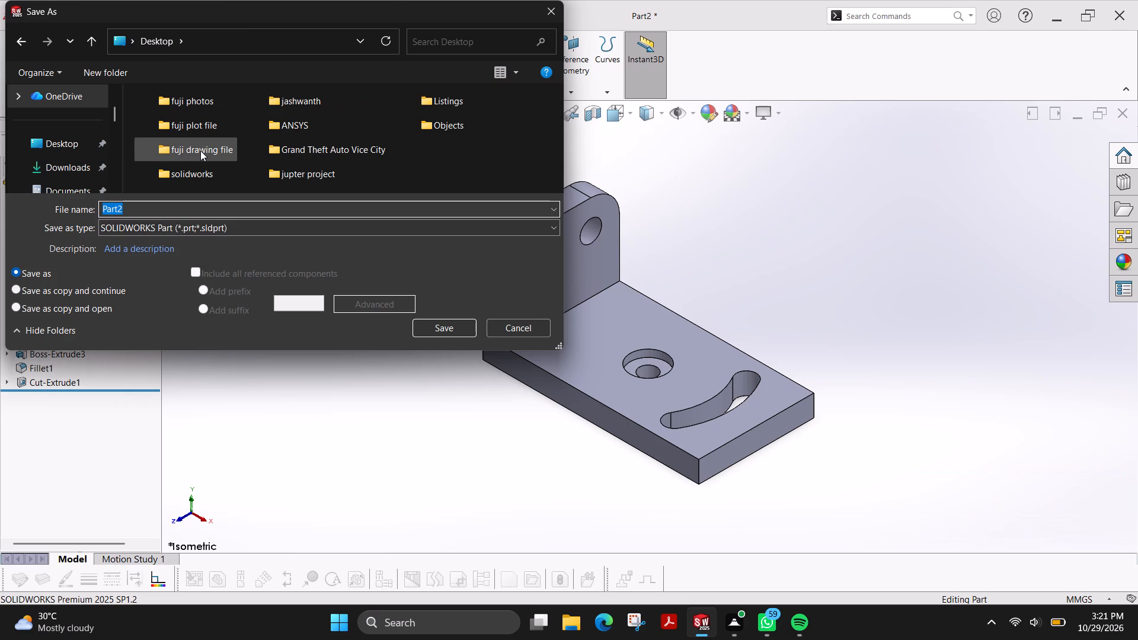
{"action": "double_click", "coordinate": [200, 151]}
{"action": "double_click", "coordinate": [197, 123]}
{"action": "scroll", "coordinate": [253, 148], "scroll_direction": "down", "scroll_amount": 6}
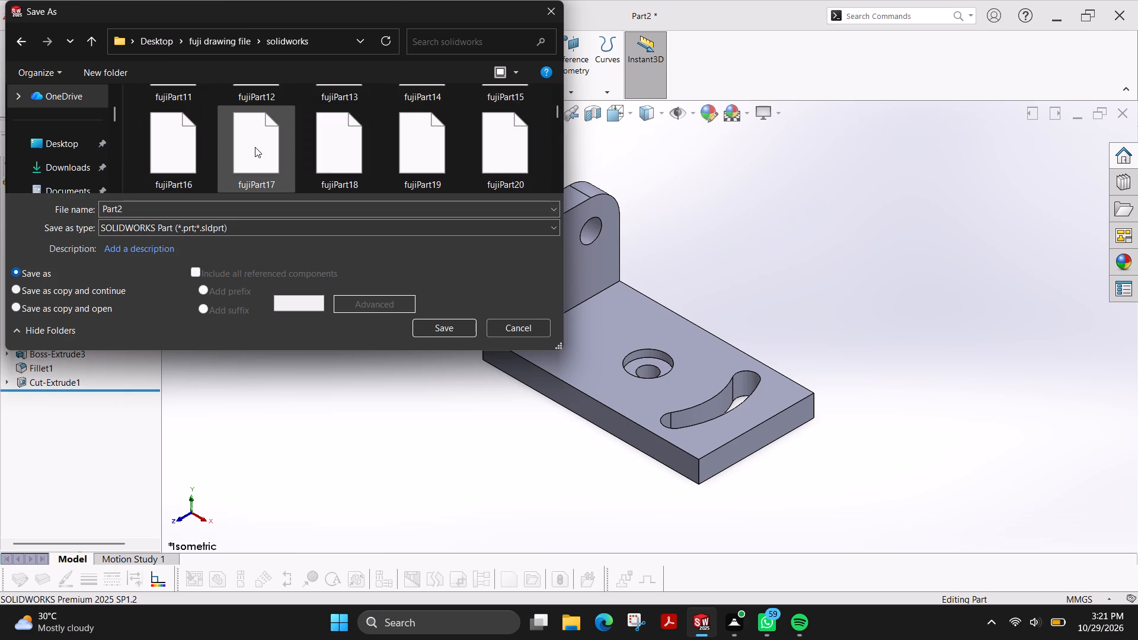
{"action": "scroll", "coordinate": [255, 147], "scroll_direction": "down", "scroll_amount": 20}
{"action": "scroll", "coordinate": [255, 147], "scroll_direction": "down", "scroll_amount": 20}
{"action": "scroll", "coordinate": [255, 147], "scroll_direction": "down", "scroll_amount": 7}
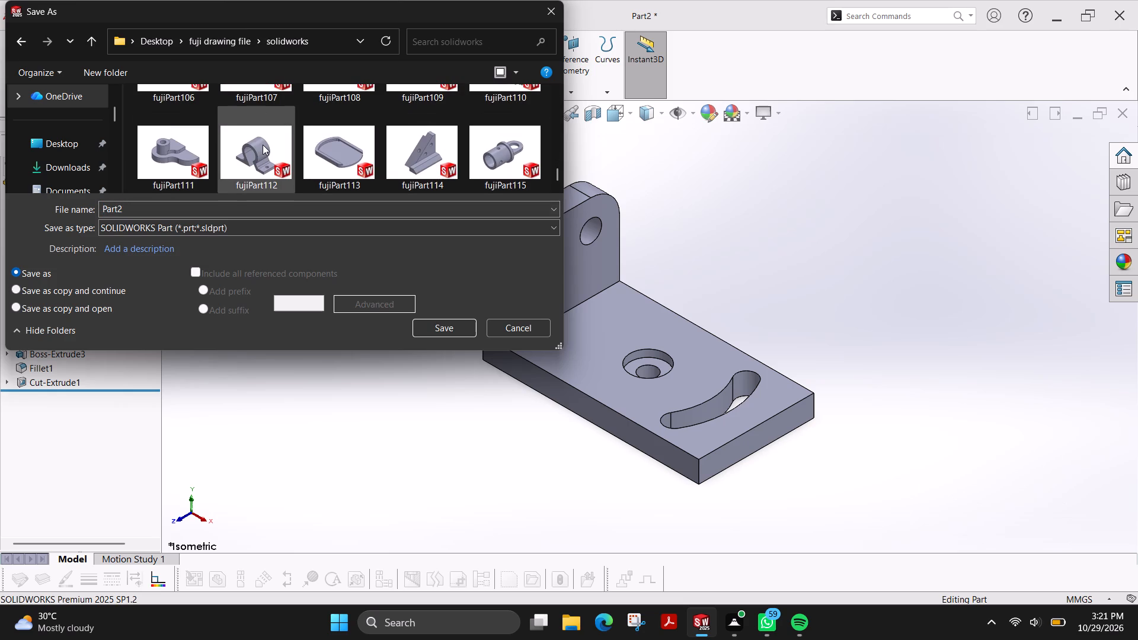
{"action": "scroll", "coordinate": [263, 145], "scroll_direction": "down", "scroll_amount": 12}
{"action": "left_click", "coordinate": [171, 207]}
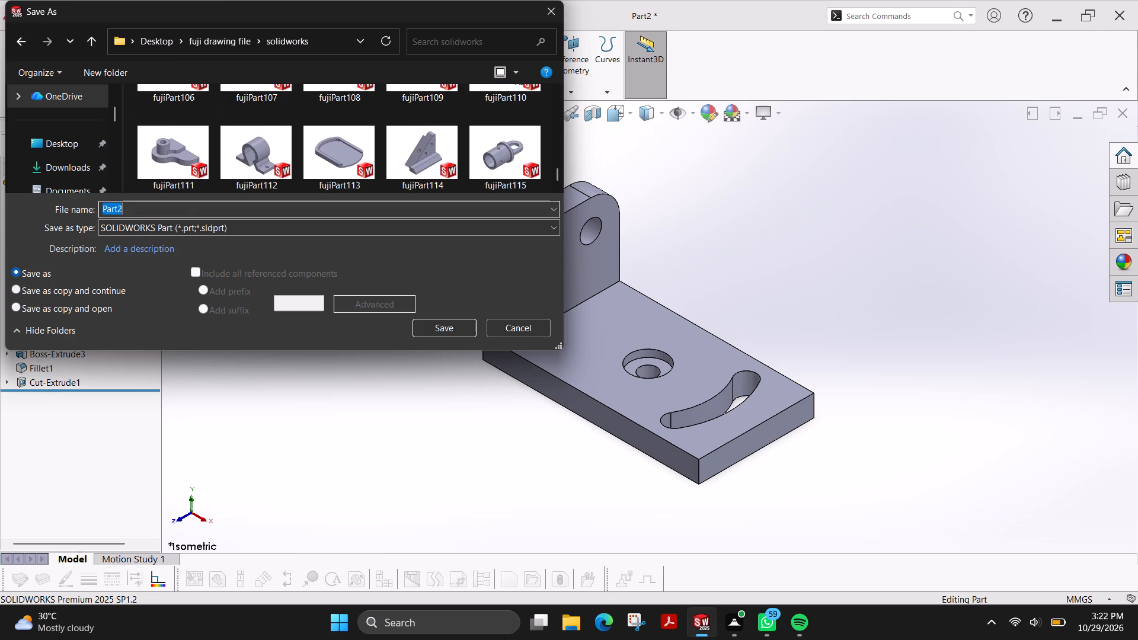
{"action": "key", "text": "Right"}
{"action": "key", "text": "BackSpace"}
{"action": "type", "text": "116"}
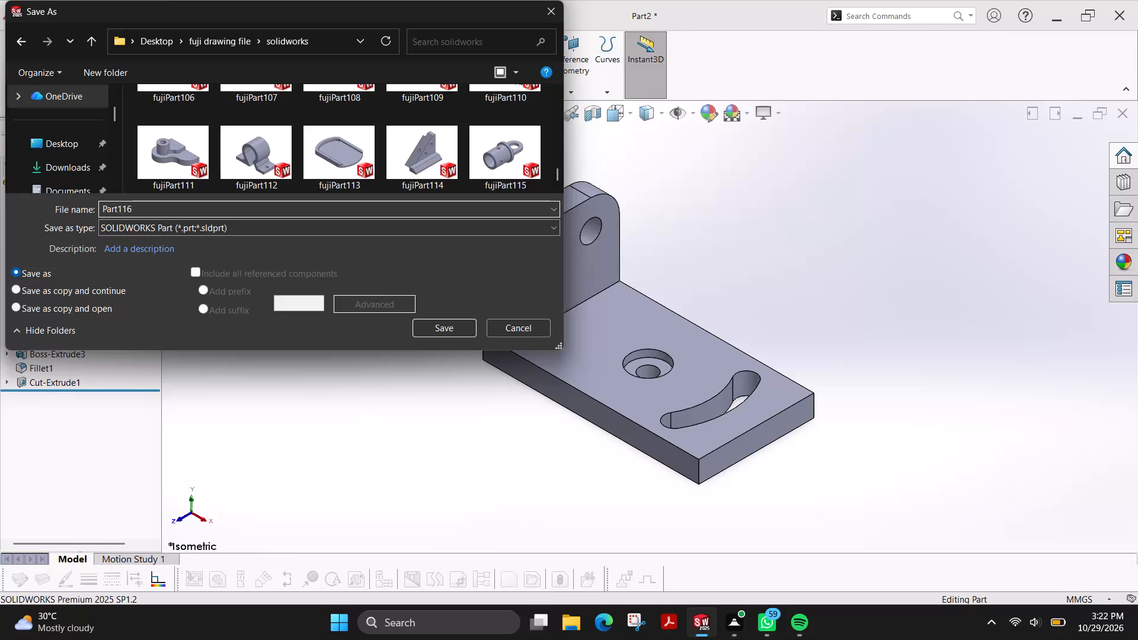
{"action": "key", "text": "Left"}
{"action": "key", "text": "Left"}
{"action": "key", "text": "Left"}
{"action": "key", "text": "Left"}
{"action": "key", "text": "Left"}
{"action": "key", "text": "Left"}
{"action": "key", "text": "Left"}
{"action": "key", "text": "Left"}
{"action": "key", "text": "Left"}
{"action": "key", "text": "Left"}
{"action": "key", "text": "Left"}
{"action": "key", "text": "Left"}
{"action": "key", "text": "Left"}
{"action": "key", "text": "Left"}
{"action": "key", "text": "Left"}
{"action": "key", "text": "Left"}
{"action": "type", "text": "fuji"}
{"action": "left_click", "coordinate": [448, 332]}
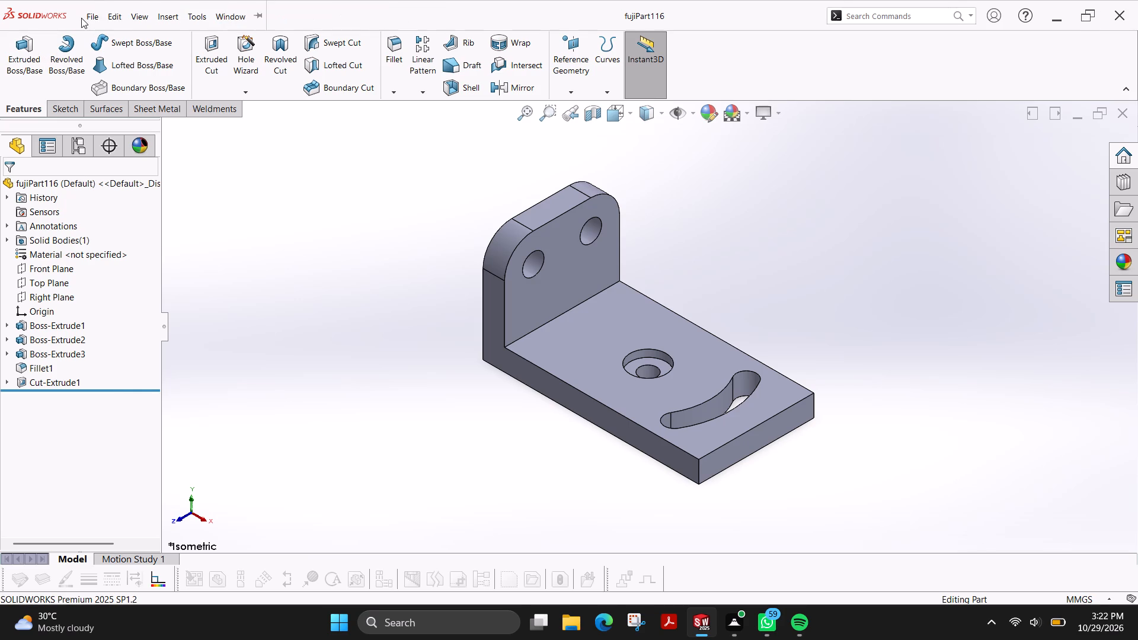
Save a PDF copy of the part as fujiPart116 in the solid works folder inside Desktop > fuji plot file.
{"action": "left_click", "coordinate": [138, 175]}
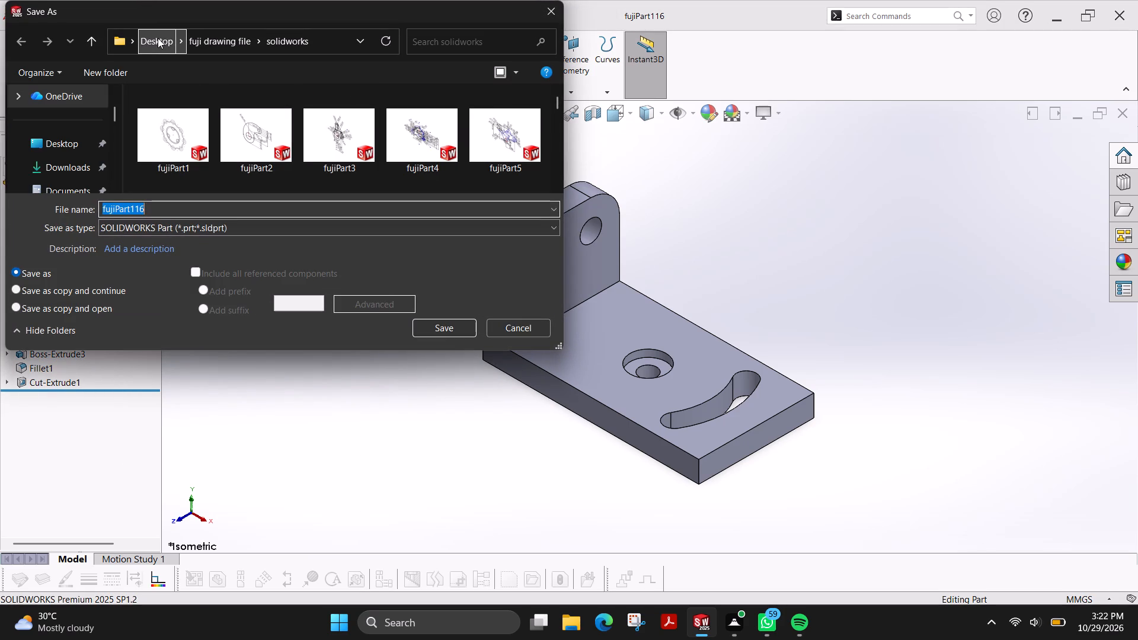
{"action": "left_click", "coordinate": [158, 38]}
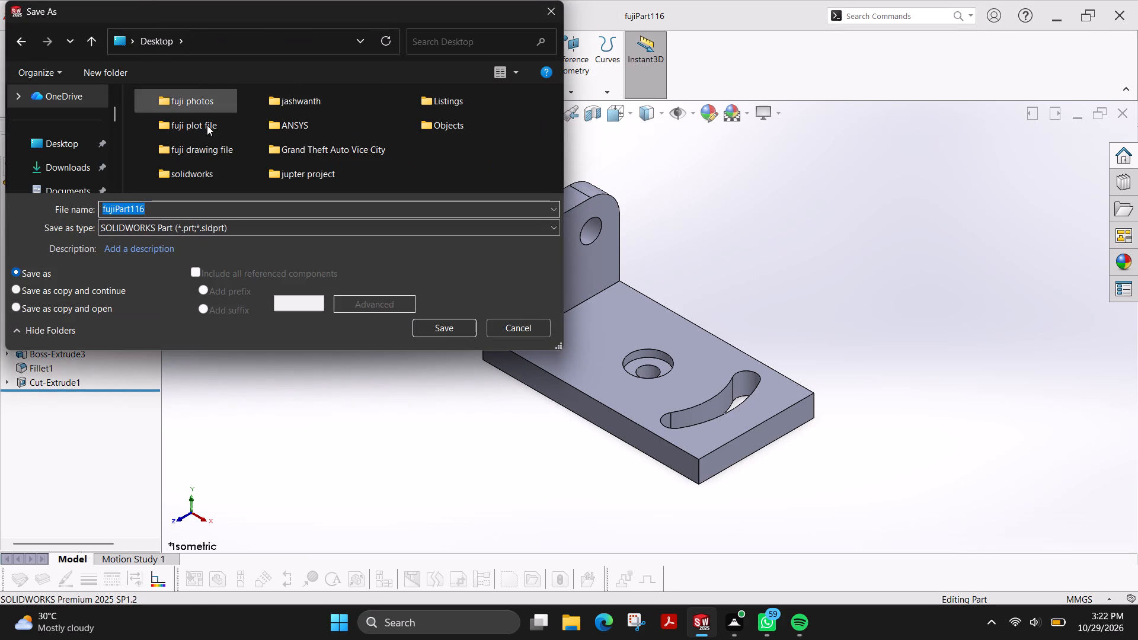
{"action": "double_click", "coordinate": [207, 125]}
{"action": "double_click", "coordinate": [196, 114]}
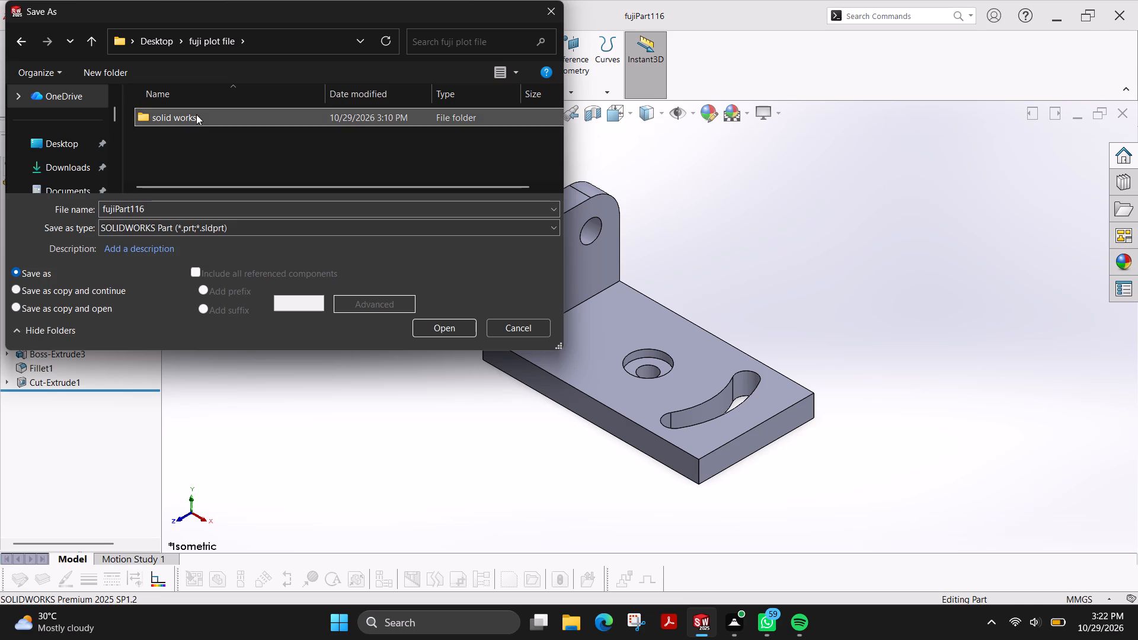
{"action": "left_click", "coordinate": [213, 224]}
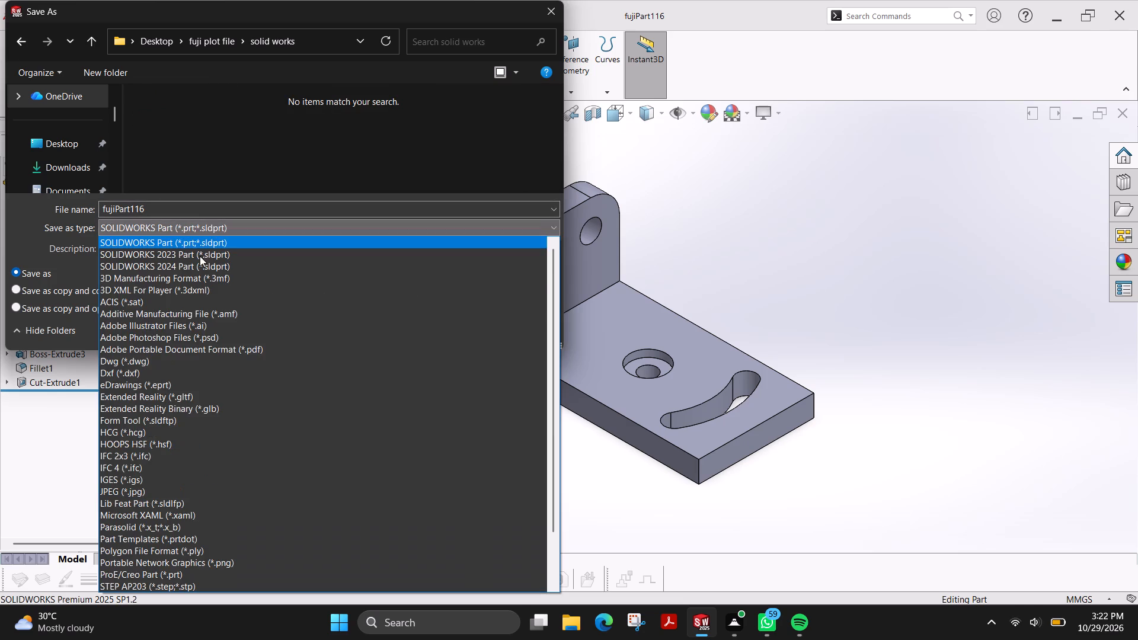
{"action": "left_click", "coordinate": [193, 351]}
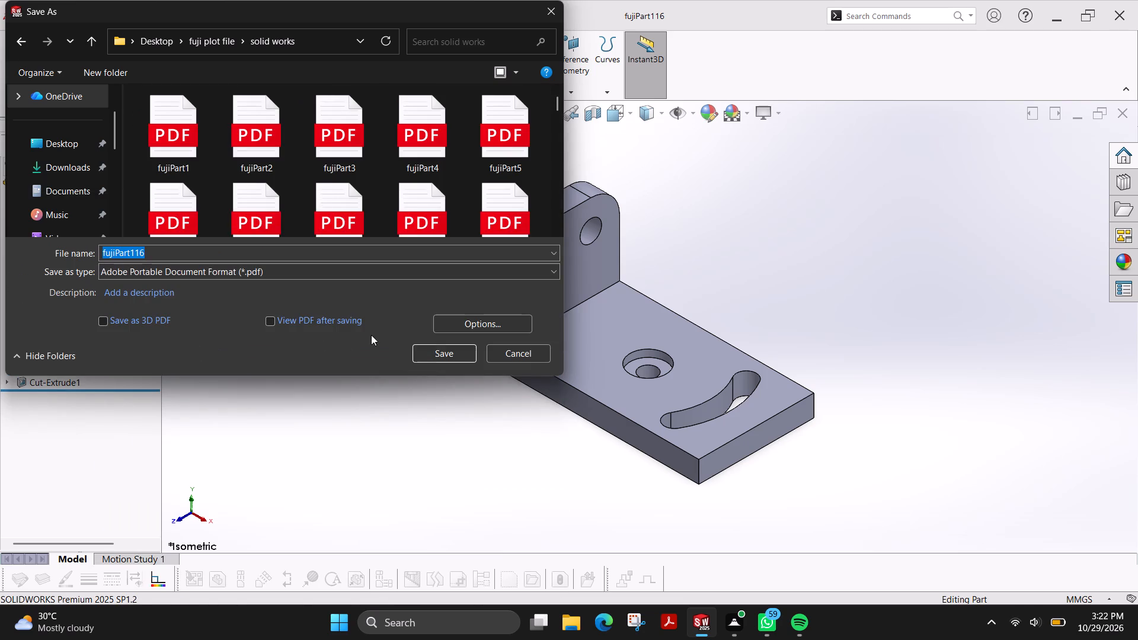
{"action": "left_click", "coordinate": [428, 353]}
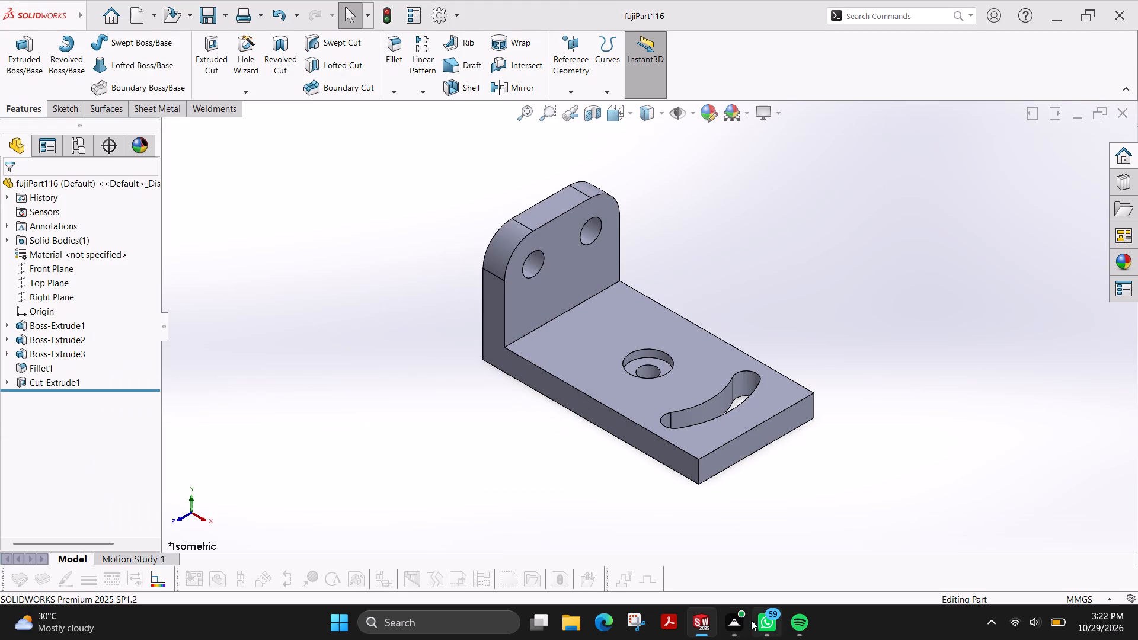